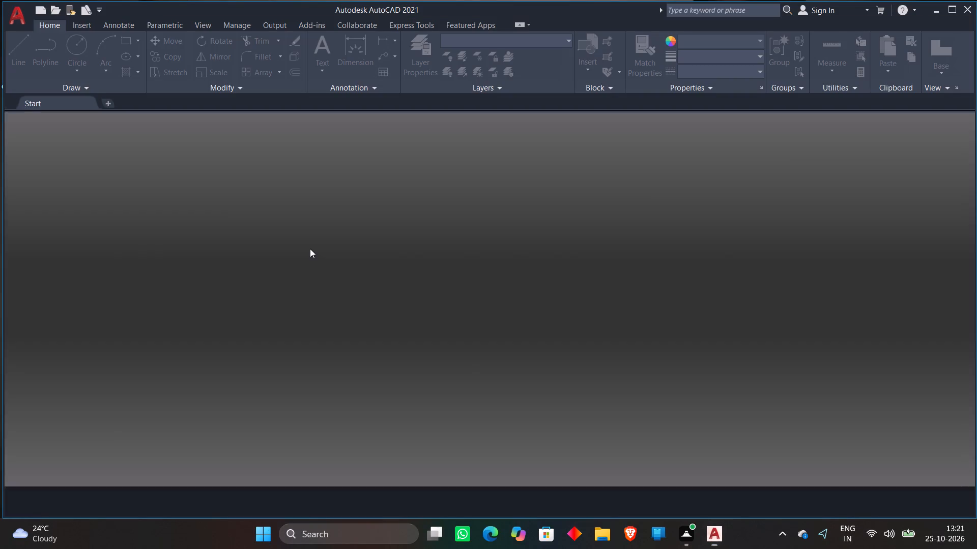
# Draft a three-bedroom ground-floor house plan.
# Start a new blank drawing.
pyautogui.doubleClick(222, 252)
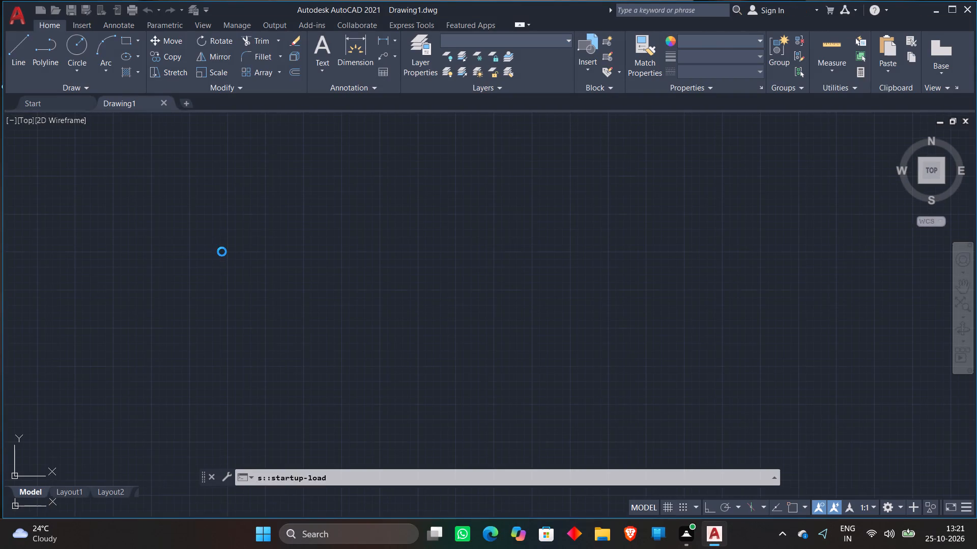
# Turn on log file recording with LOGFILEON.
pyautogui.write('LOG')
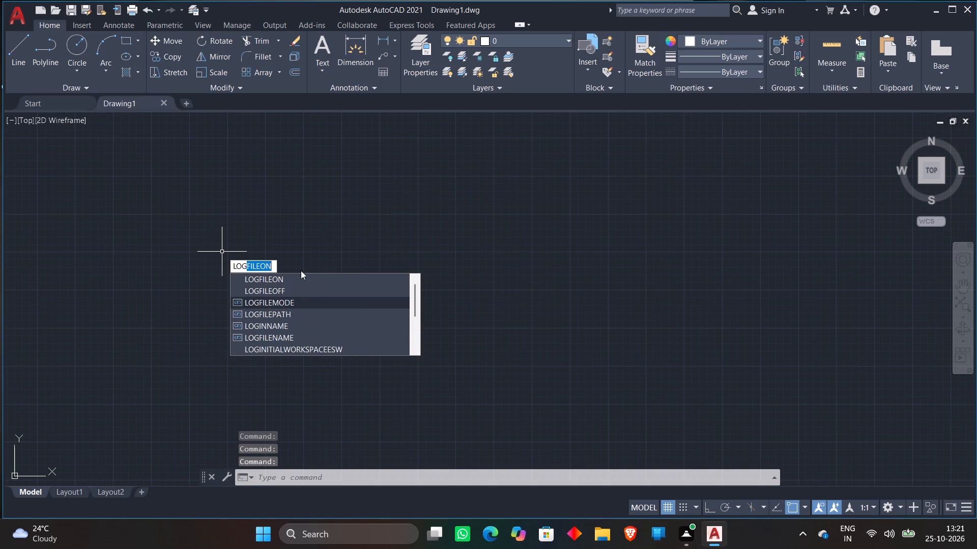
pyautogui.click(299, 281)
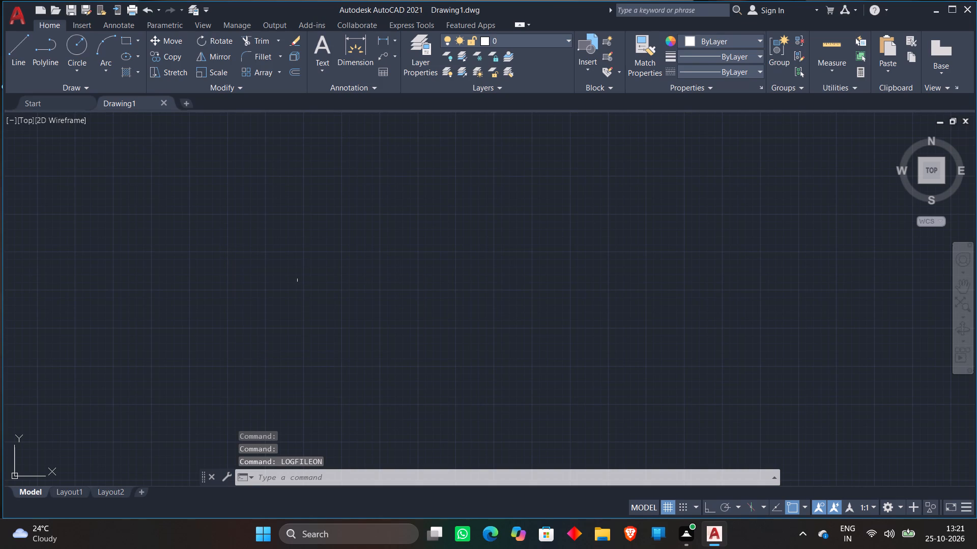
# Set the drawing units to Engineering length with 0'-0.0" precision and Feet as the insertion scale.
pyautogui.write('UNITS')
pyautogui.press('Return')
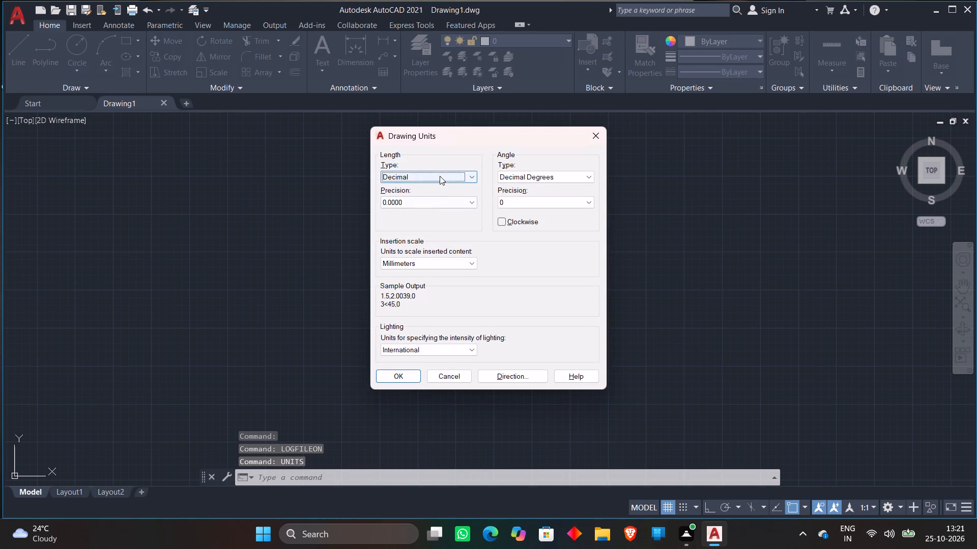
pyautogui.click(440, 176)
pyautogui.click(428, 203)
pyautogui.click(426, 204)
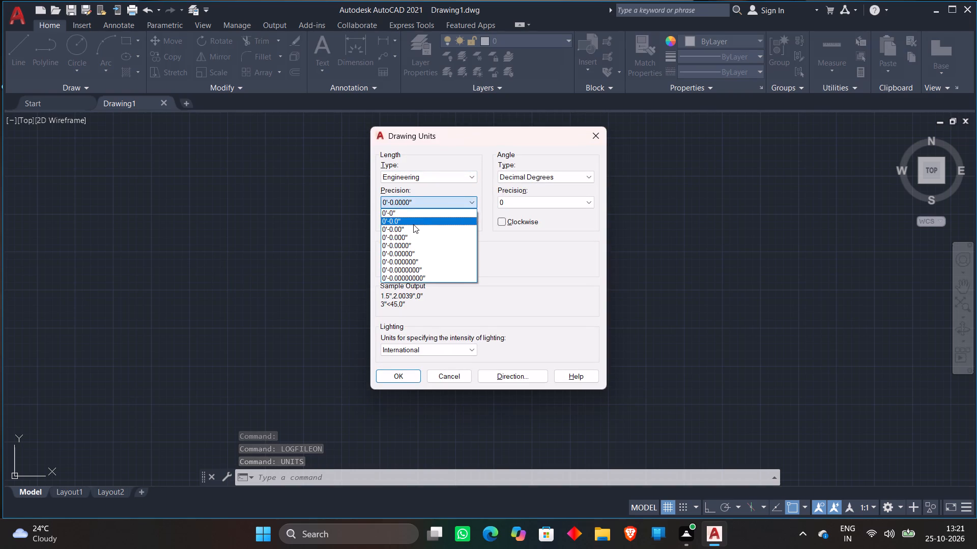
pyautogui.click(413, 224)
pyautogui.click(403, 266)
pyautogui.click(393, 288)
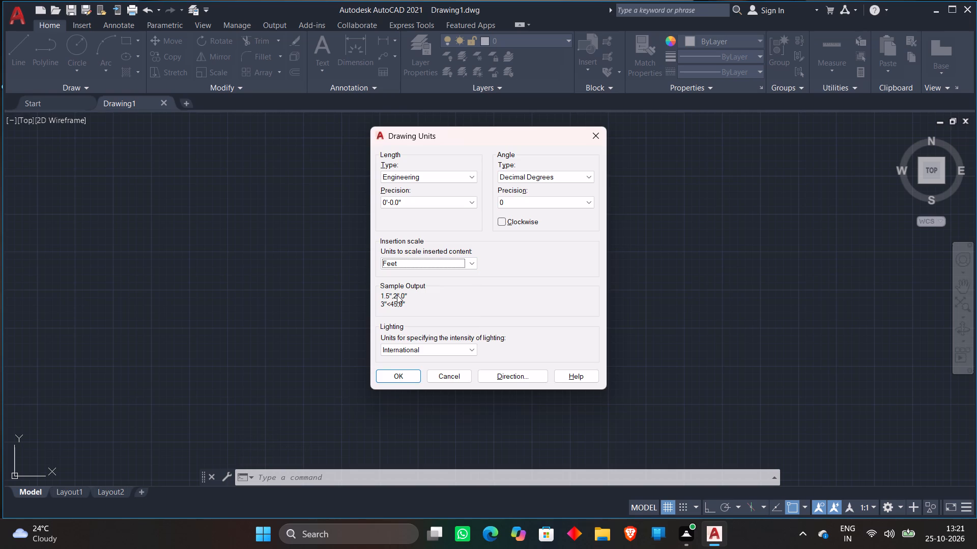
pyautogui.scroll(-1, 397, 295)
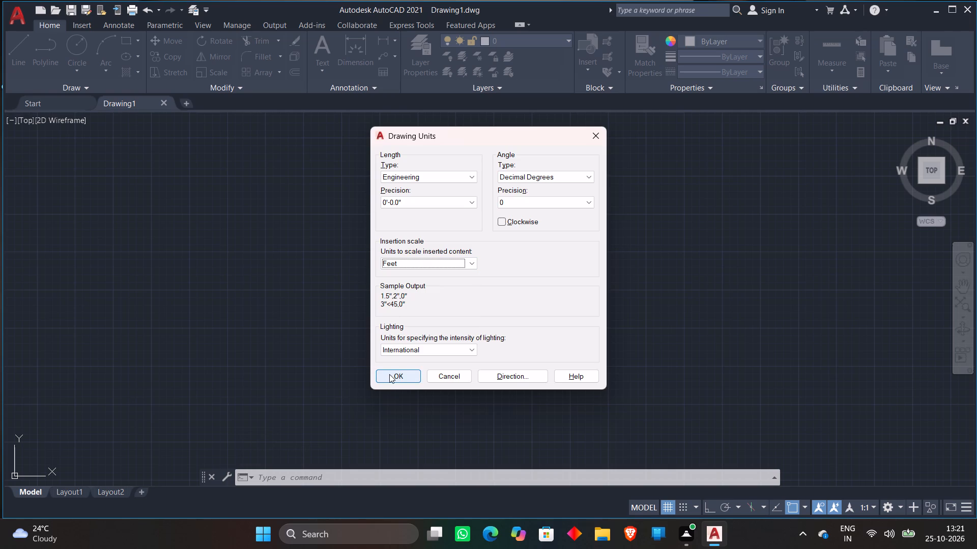
pyautogui.click(389, 374)
pyautogui.click(519, 303)
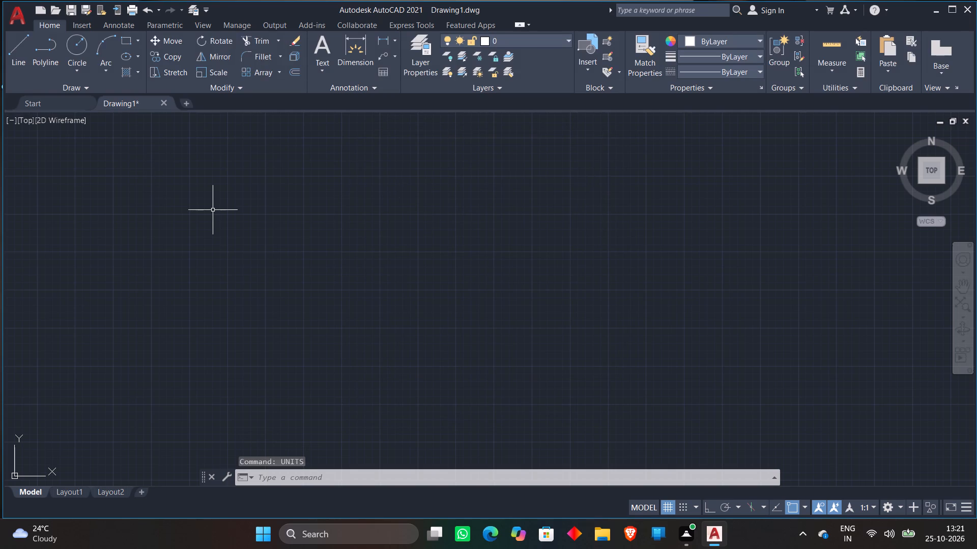
# Modify the ISO-25 dimension style, increasing the center mark size and setting the text height to 4.5".
pyautogui.write('DIM')
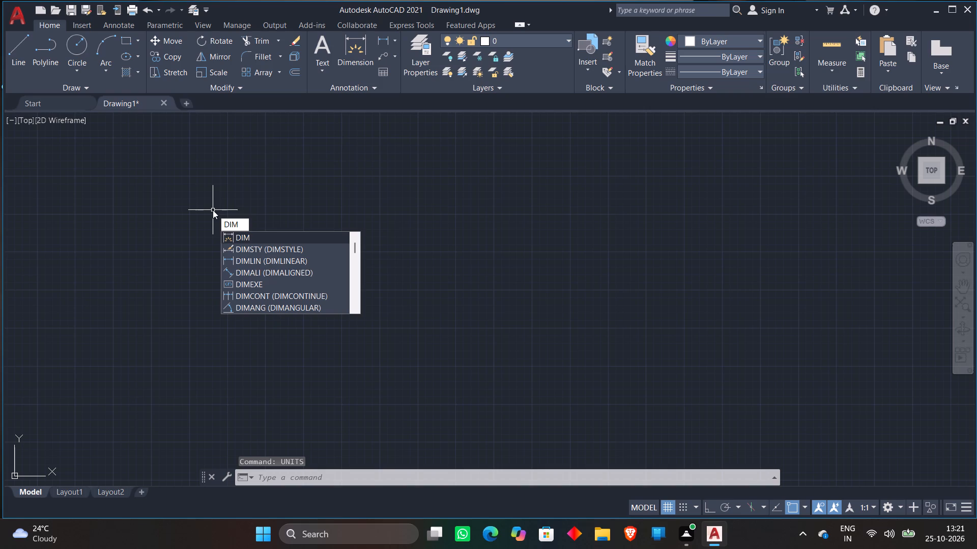
pyautogui.click(271, 245)
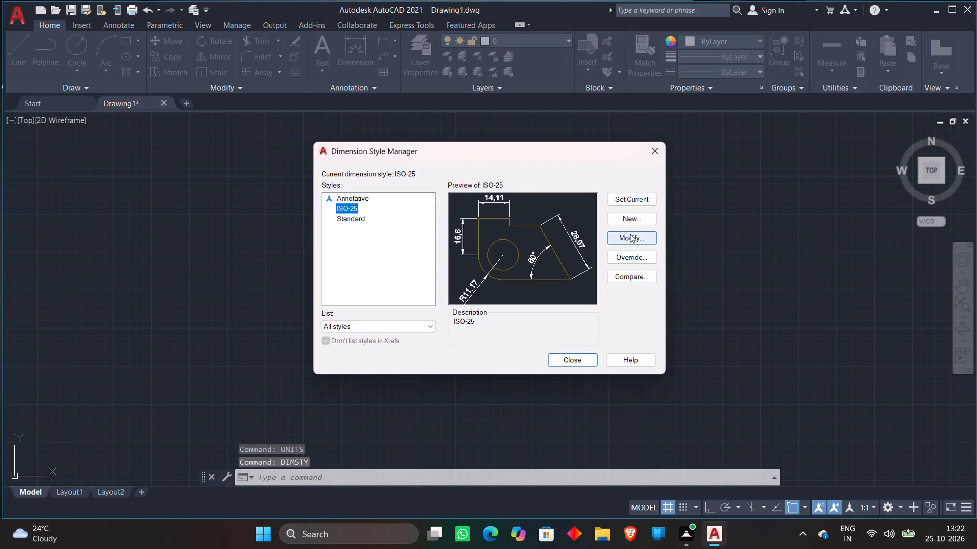
pyautogui.click(630, 236)
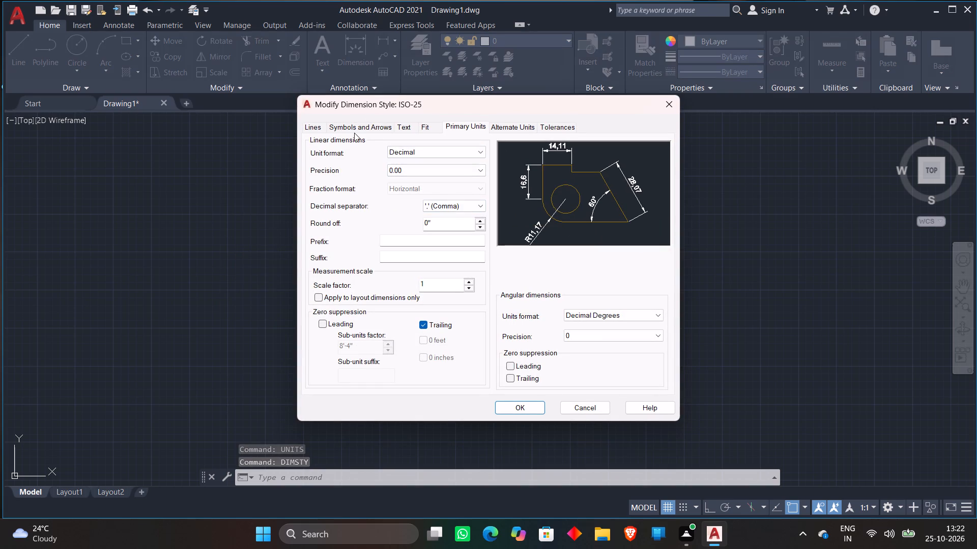
pyautogui.click(354, 126)
pyautogui.tripleClick(439, 294)
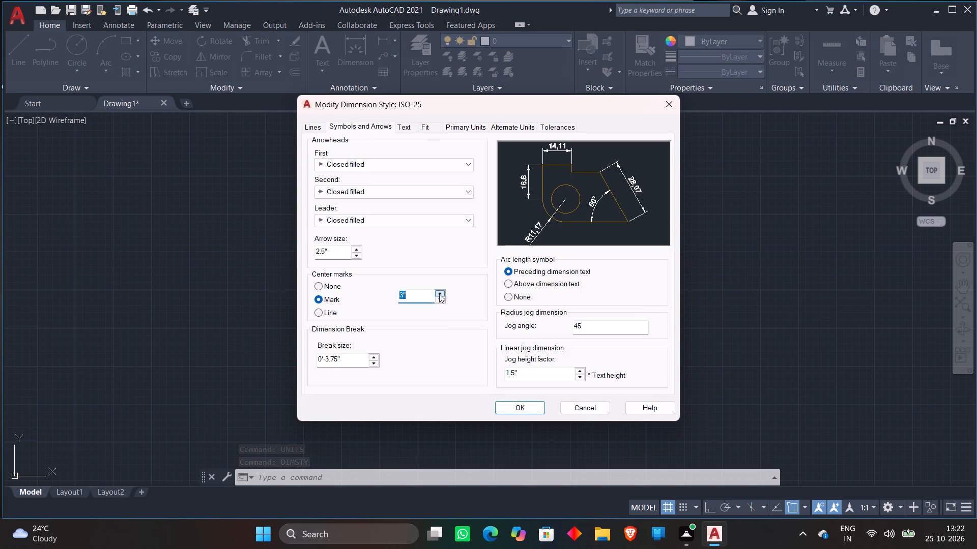
pyautogui.doubleClick(439, 294)
pyautogui.click(407, 128)
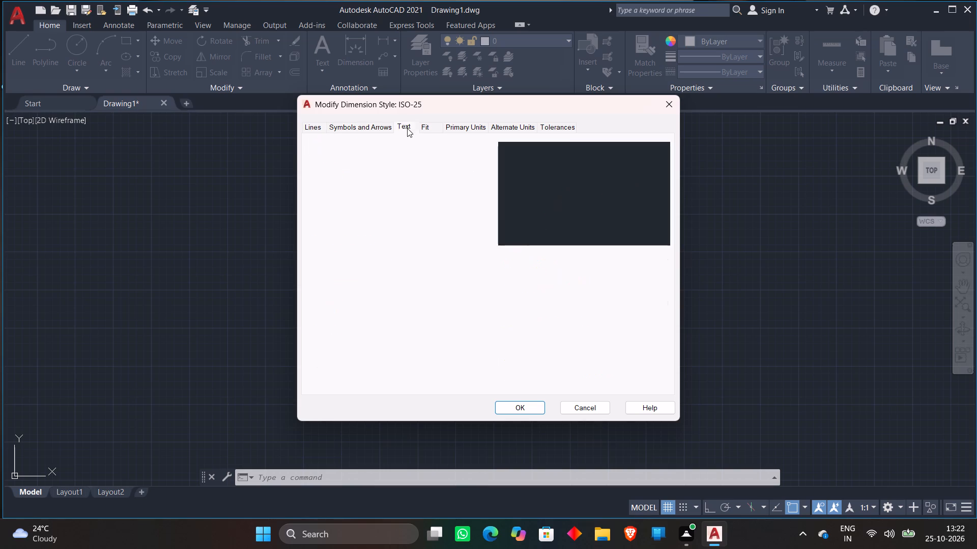
pyautogui.tripleClick(482, 212)
pyautogui.click(482, 212)
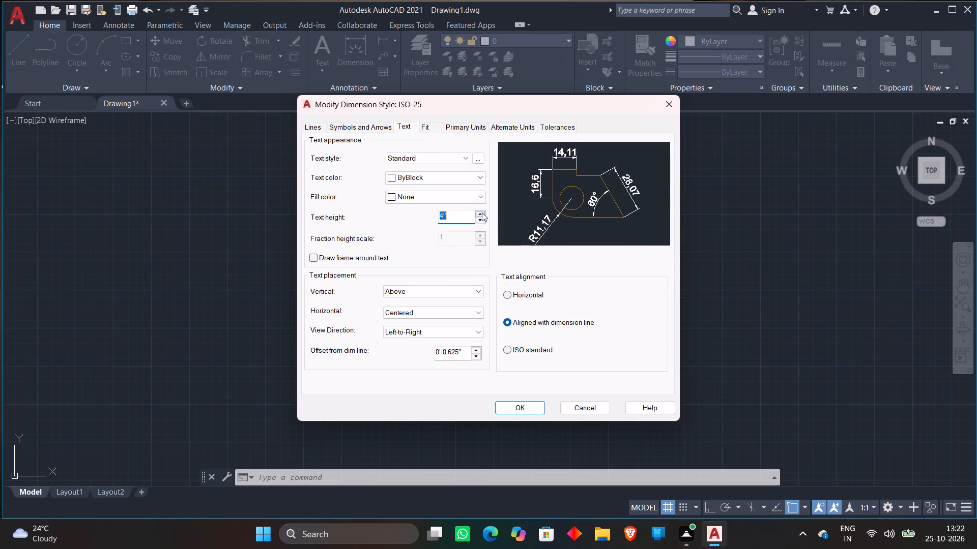
# Set the ISO-25 style's linear dimension unit format to Engineering with 0'-0.0" precision.
pyautogui.click(421, 127)
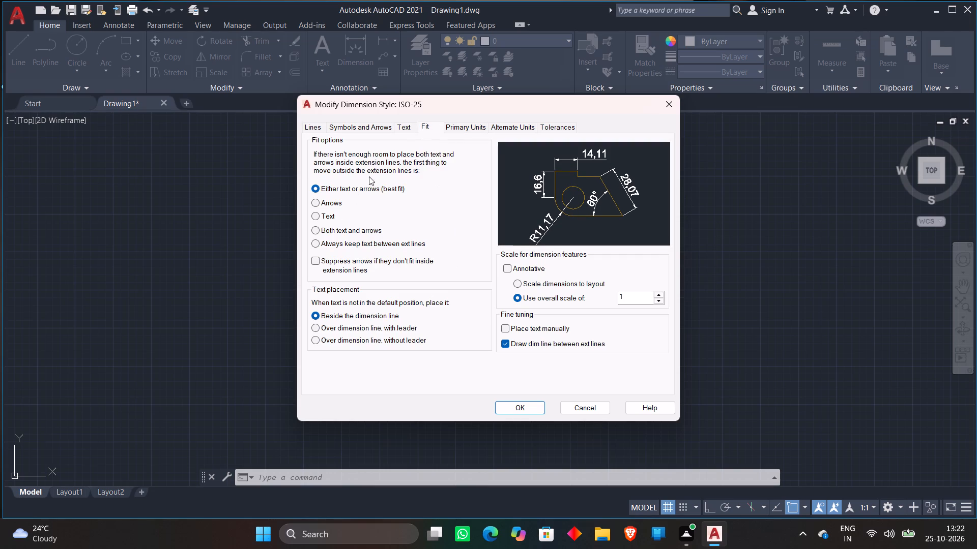
pyautogui.click(457, 128)
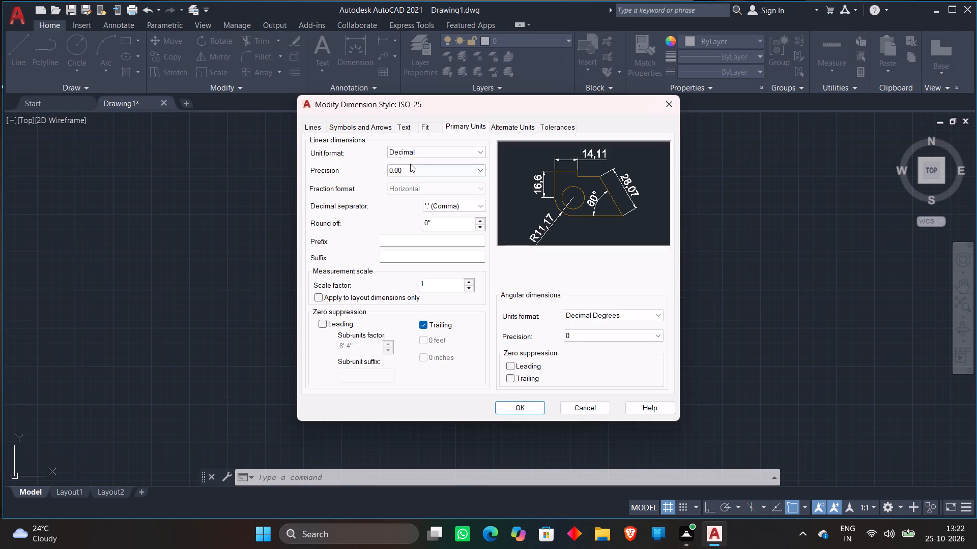
pyautogui.click(411, 149)
pyautogui.click(407, 178)
pyautogui.click(411, 166)
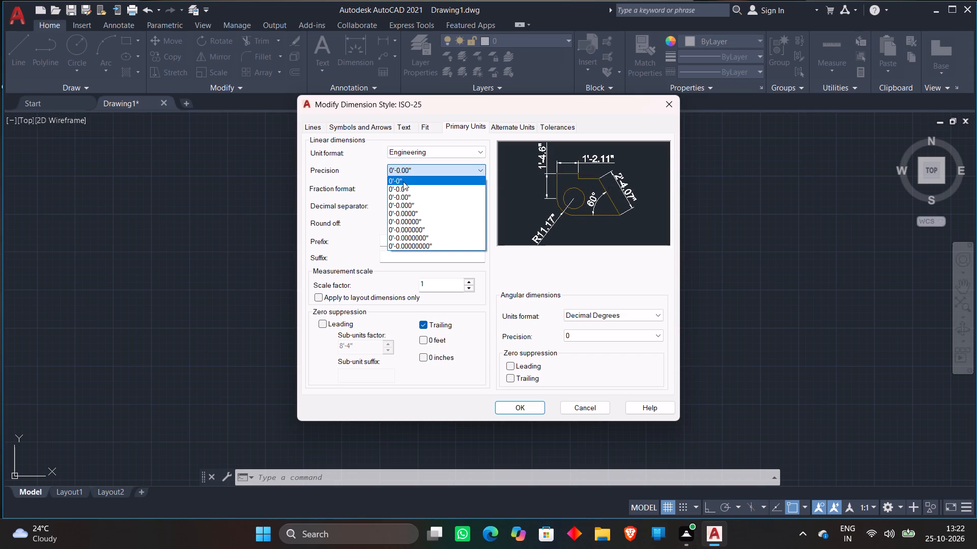
pyautogui.click(401, 188)
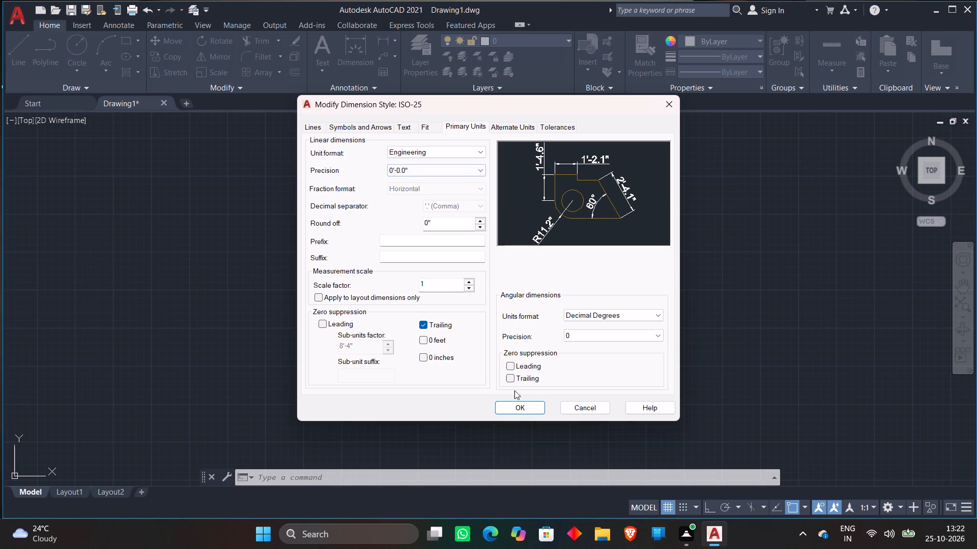
# Apply the dimension style changes, make ISO-25 the current style, and close the style manager.
pyautogui.click(524, 405)
pyautogui.tripleClick(628, 197)
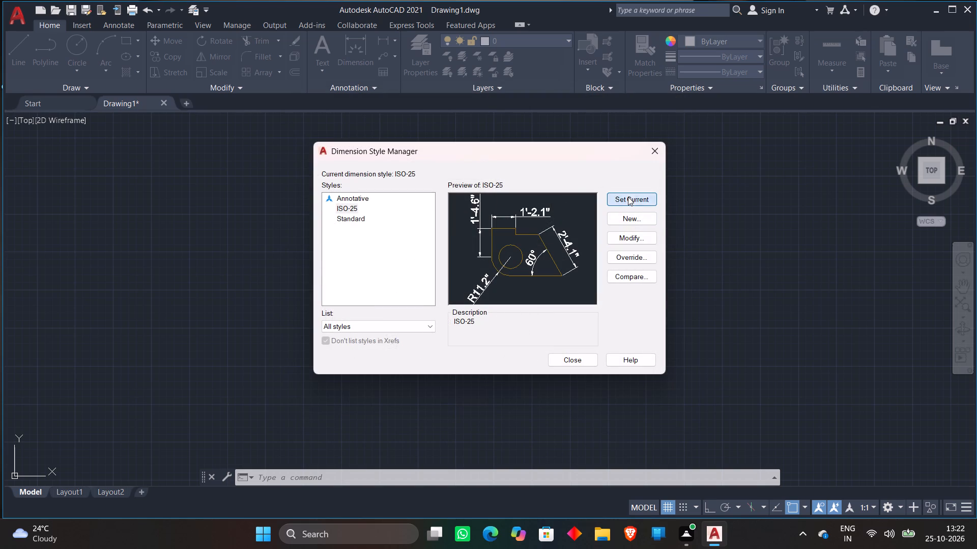
pyautogui.click(628, 197)
pyautogui.doubleClick(660, 146)
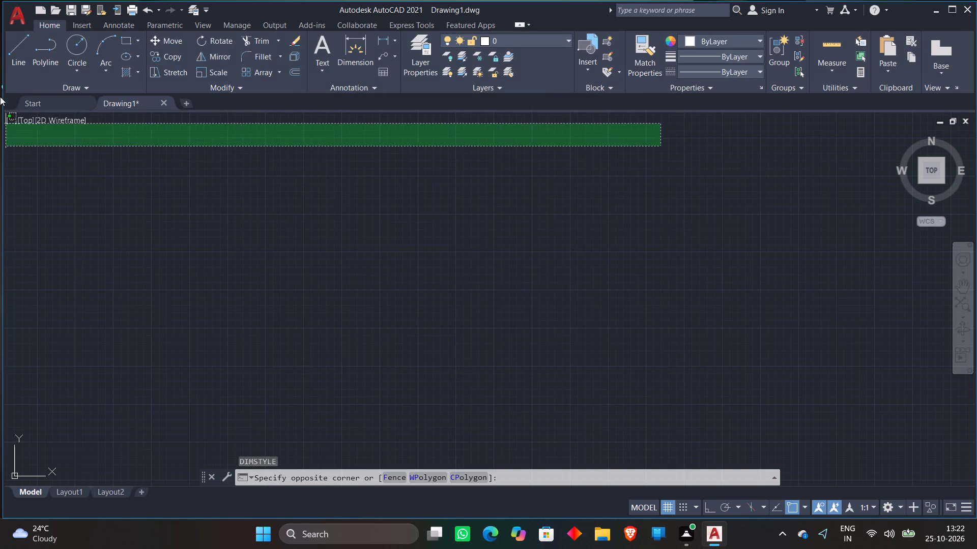
pyautogui.click(80, 212)
# Draw a closed rectangular room outline 15'4" wide and 11'4" high using lines with Ortho on.
pyautogui.click(13, 54)
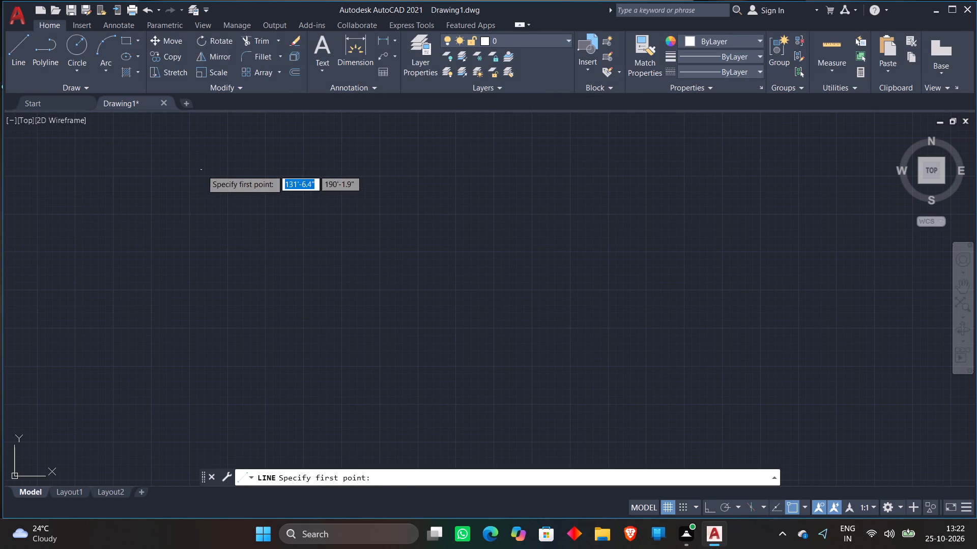
pyautogui.click(206, 165)
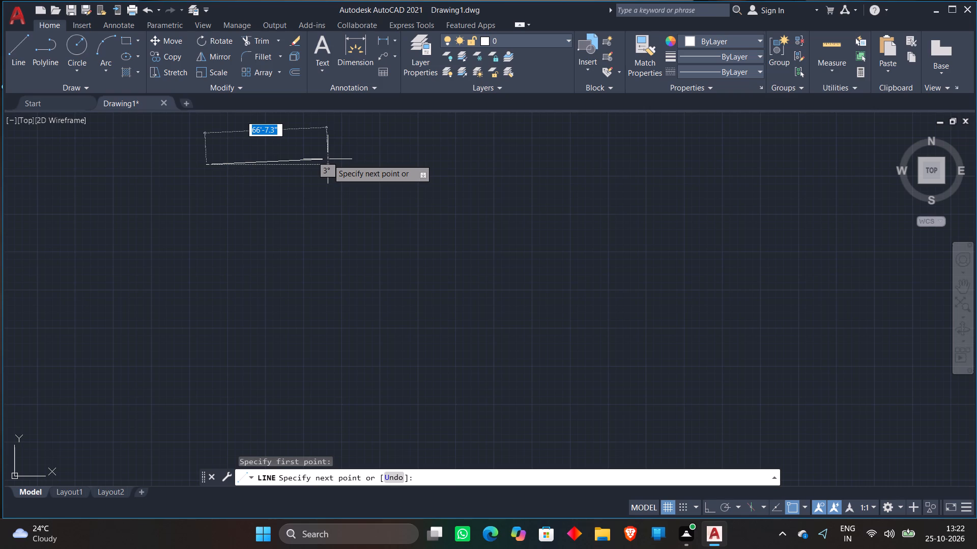
pyautogui.press('F8')
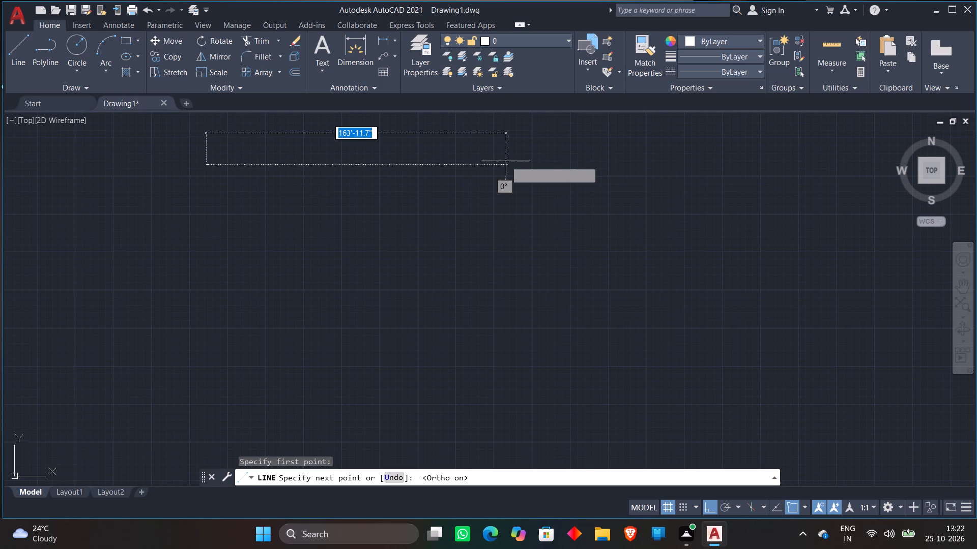
pyautogui.write("15'")
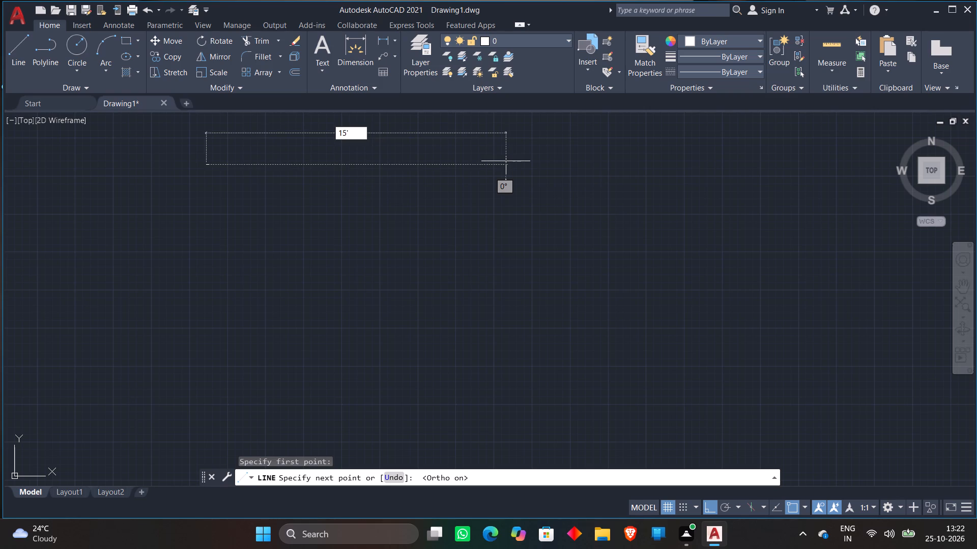
pyautogui.press('4')
pyautogui.hotkey('shift', '"')
pyautogui.press('Return')
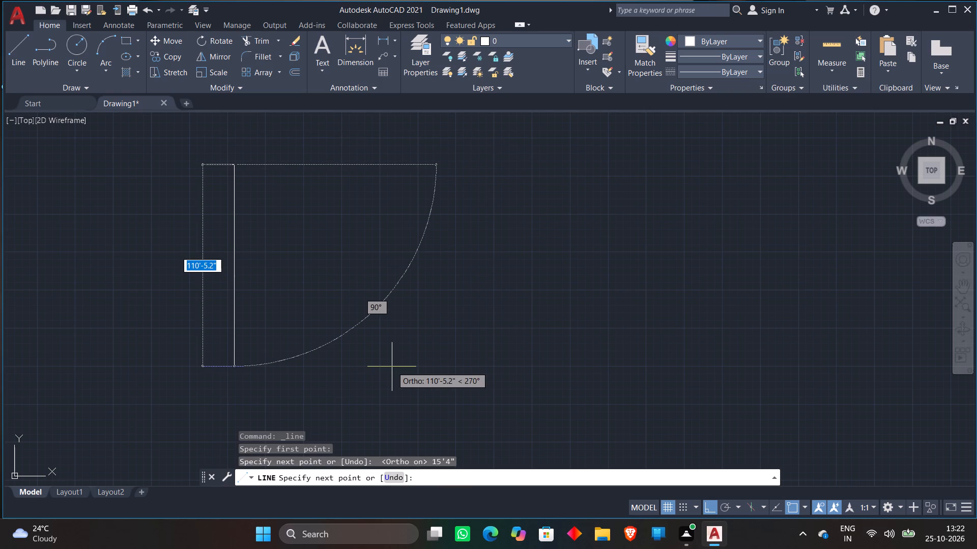
pyautogui.write("11'4")
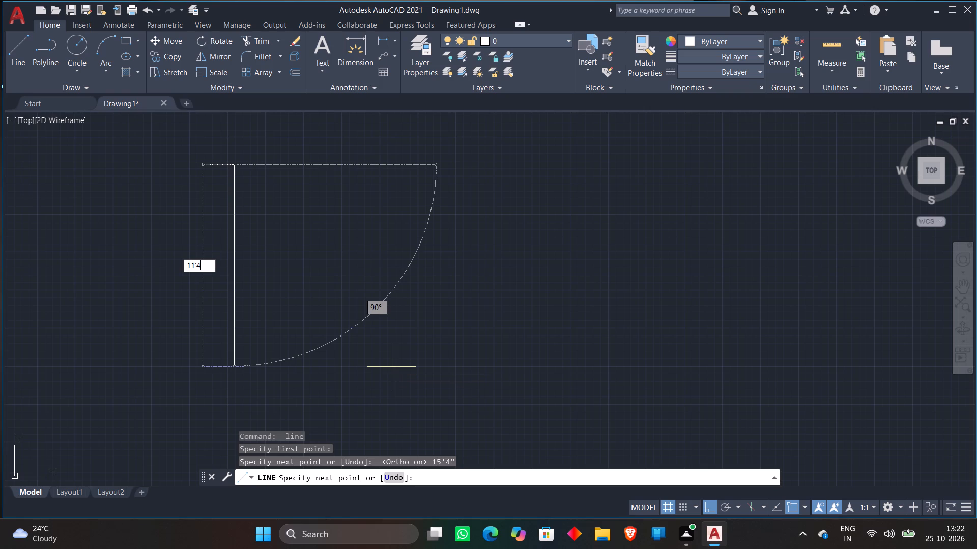
pyautogui.hotkey('shift', '"')
pyautogui.press('Return')
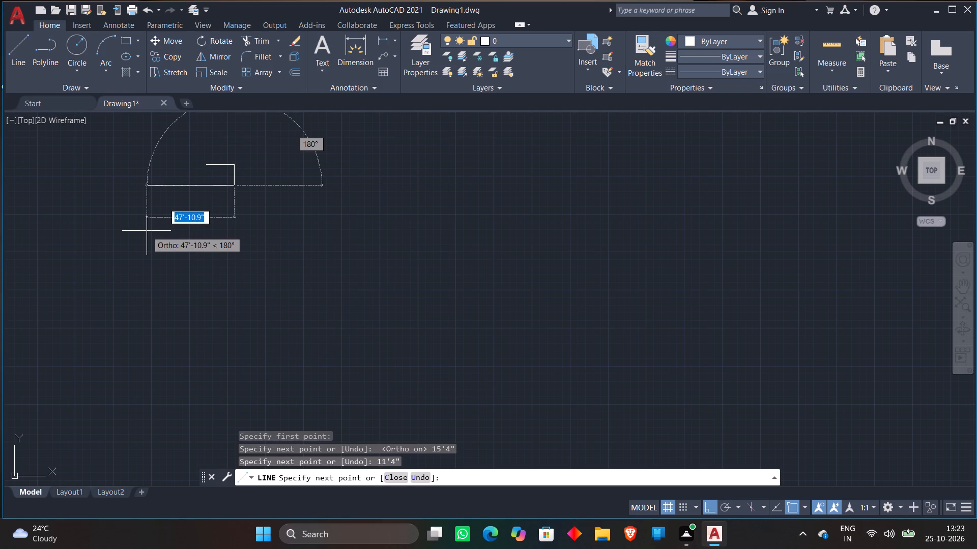
pyautogui.write('15\'4"')
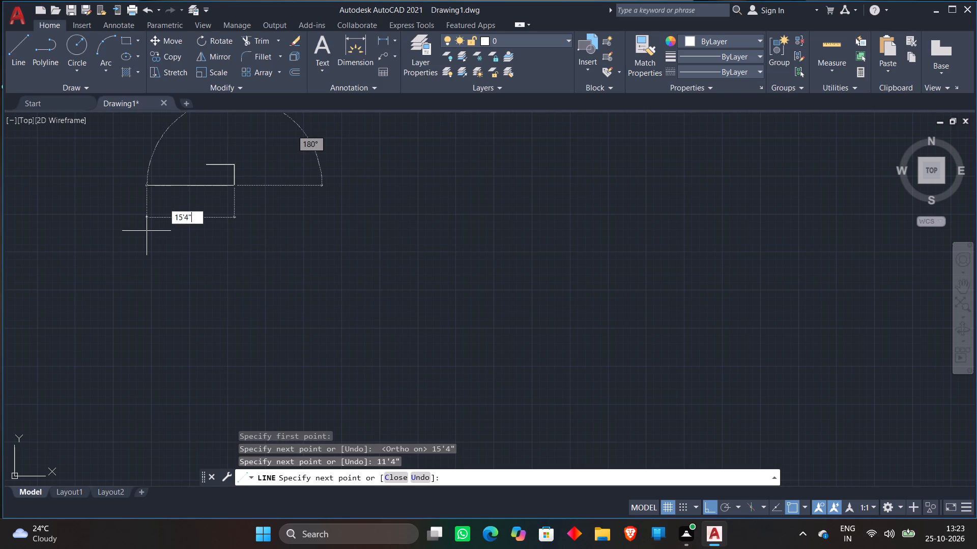
pyautogui.press('Return')
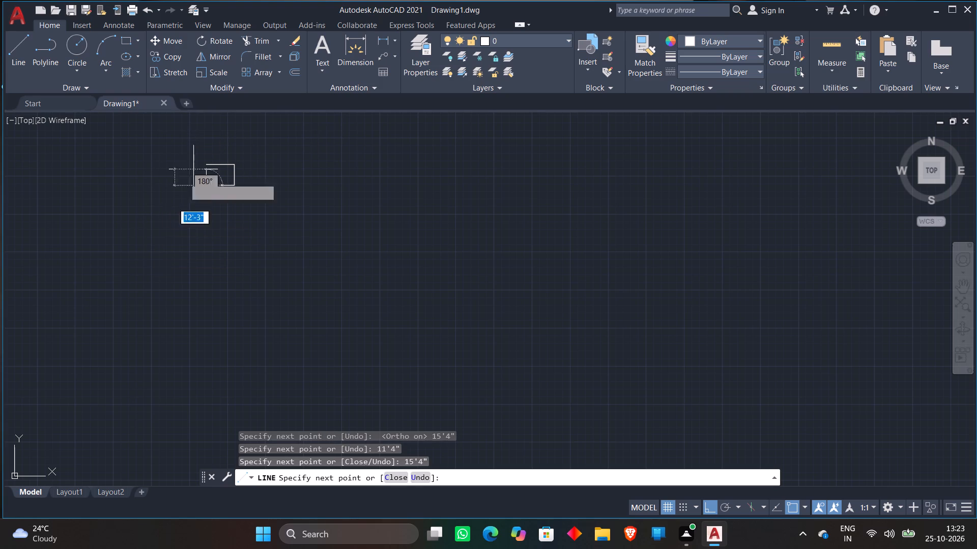
pyautogui.click(204, 165)
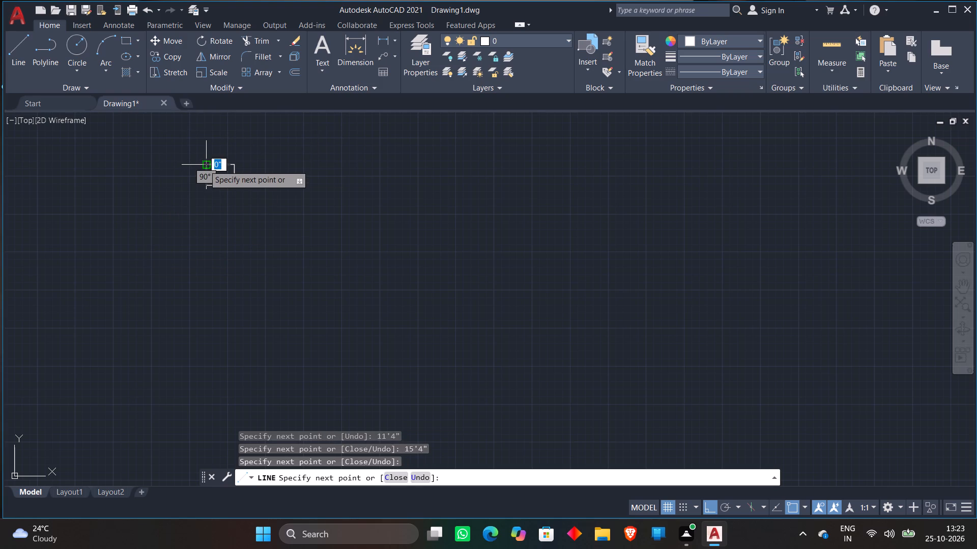
pyautogui.press('space')
# Offset all four lines of the 15'4" by 11'4" room outline outward by 9" to form its walls.
pyautogui.scroll(3, 211, 163)
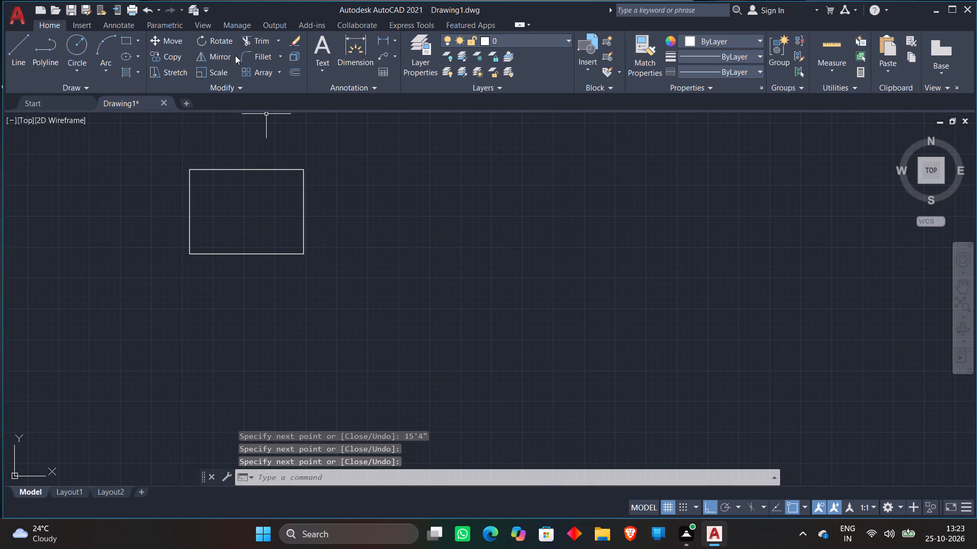
pyautogui.click(293, 70)
pyautogui.write('9"')
pyautogui.press('Return')
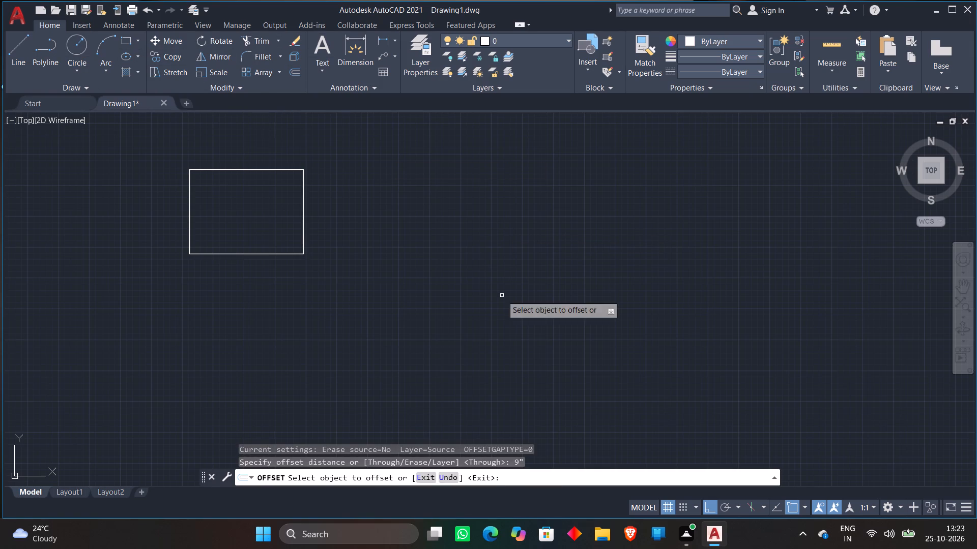
pyautogui.click(222, 170)
pyautogui.click(222, 128)
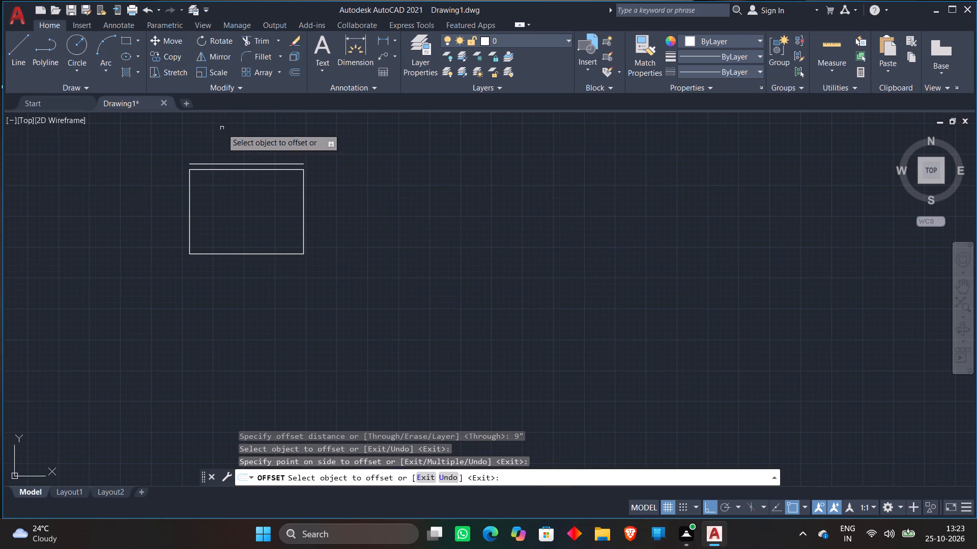
pyautogui.click(187, 186)
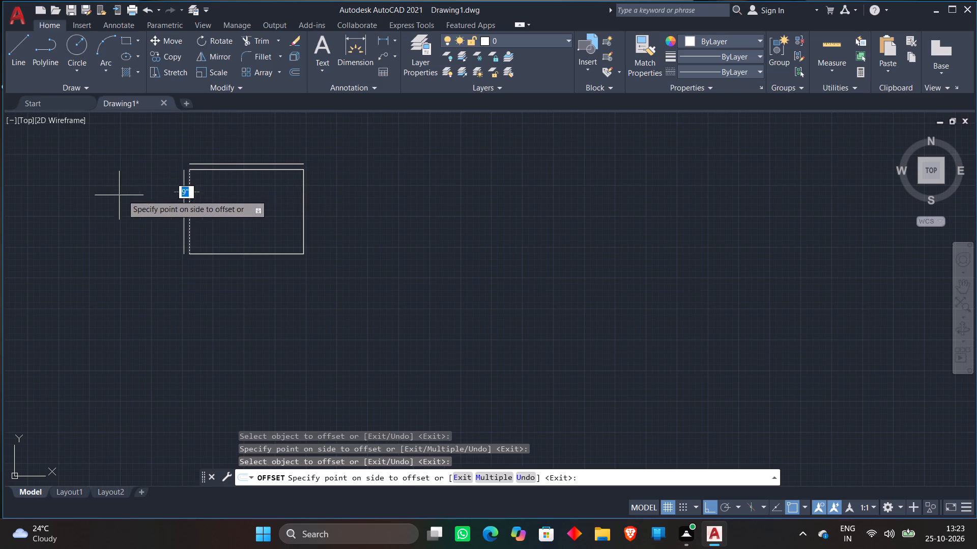
pyautogui.click(82, 198)
pyautogui.click(232, 255)
pyautogui.click(184, 330)
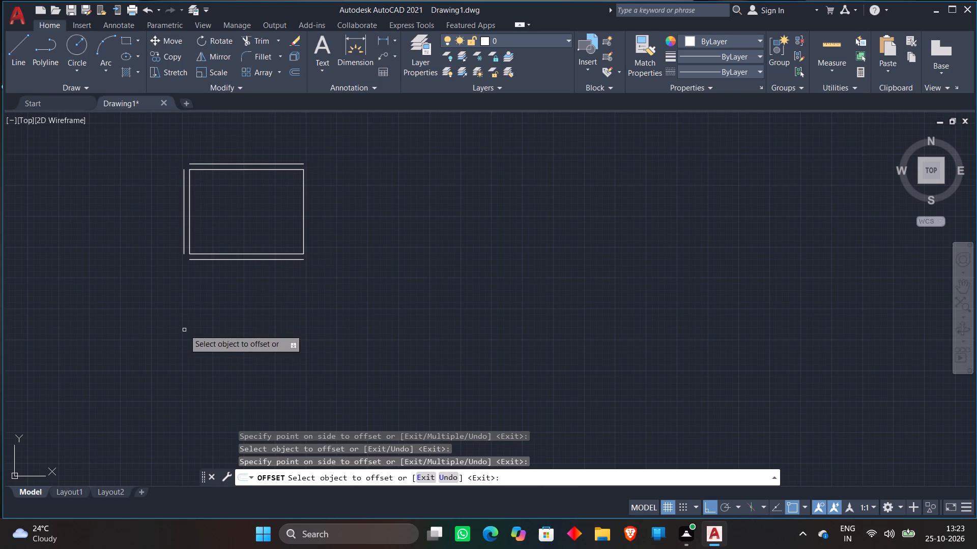
pyautogui.click(303, 224)
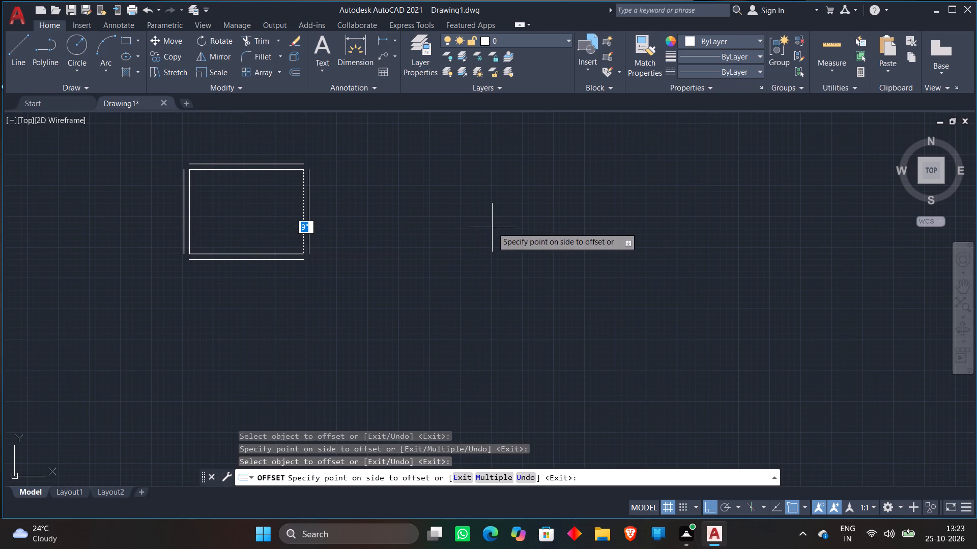
pyautogui.click(492, 227)
pyautogui.press('space')
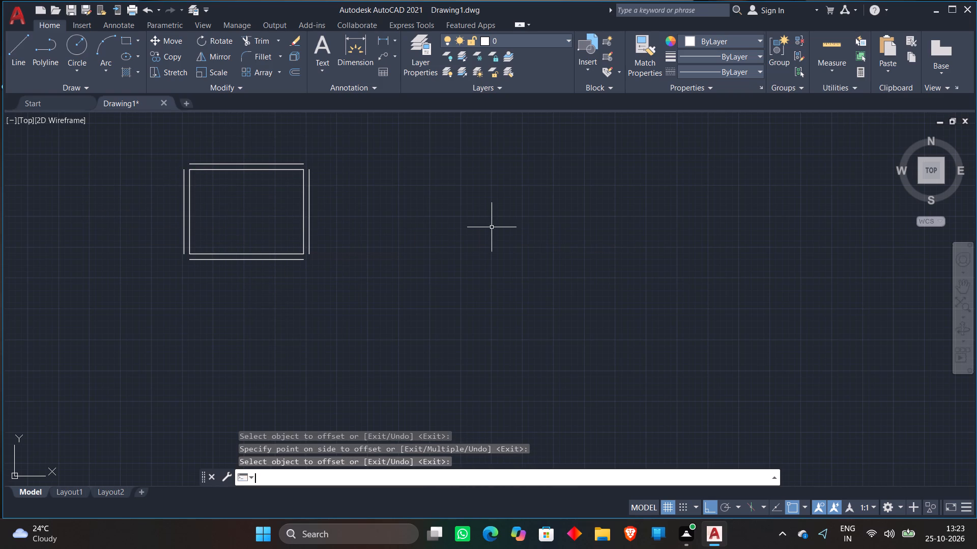
# Draw a small room 5' wide and 4'8" high with lines, starting at the left end of the large room's outer bottom wall line.
pyautogui.scroll(-2, 122, 200)
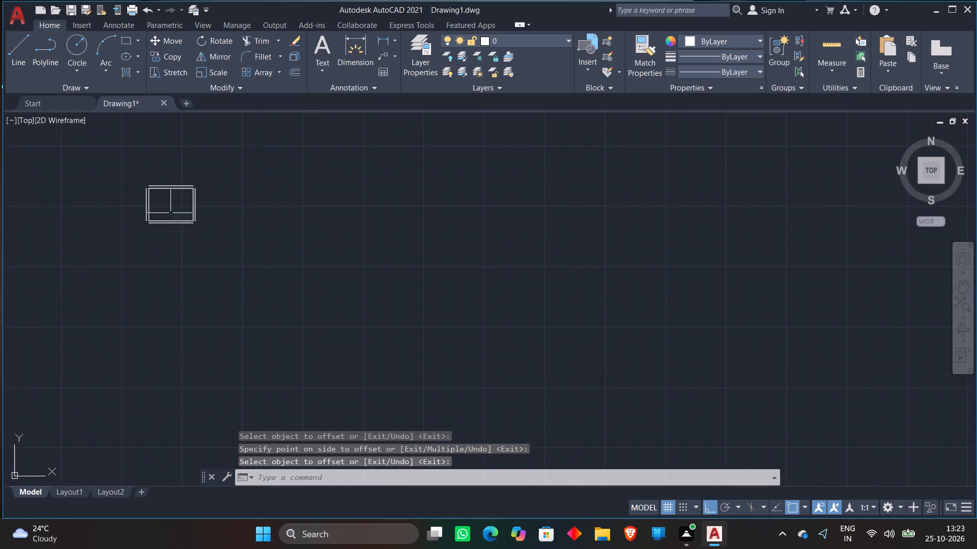
pyautogui.click(28, 62)
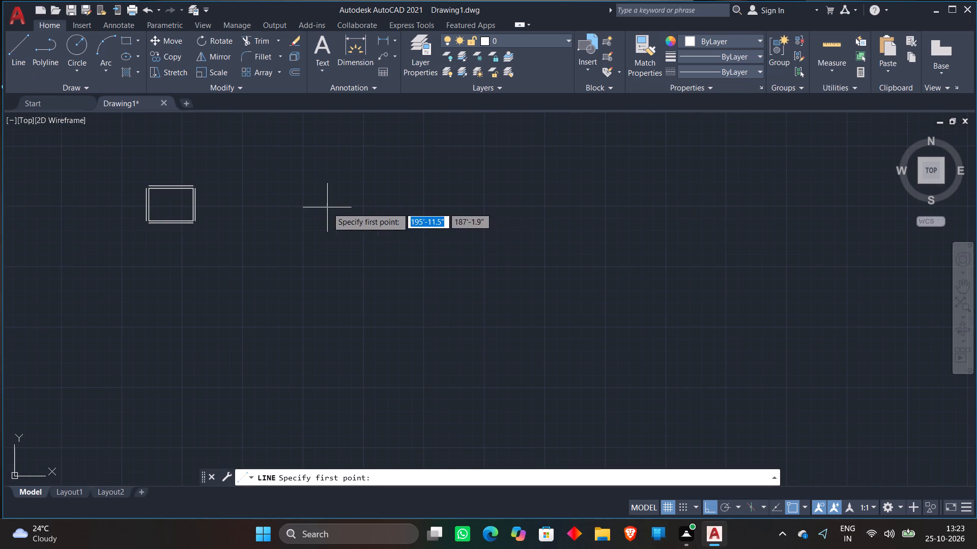
pyautogui.moveTo(327, 207); pyautogui.dragTo(630, 195, button='middle')
pyautogui.scroll(3, 433, 219)
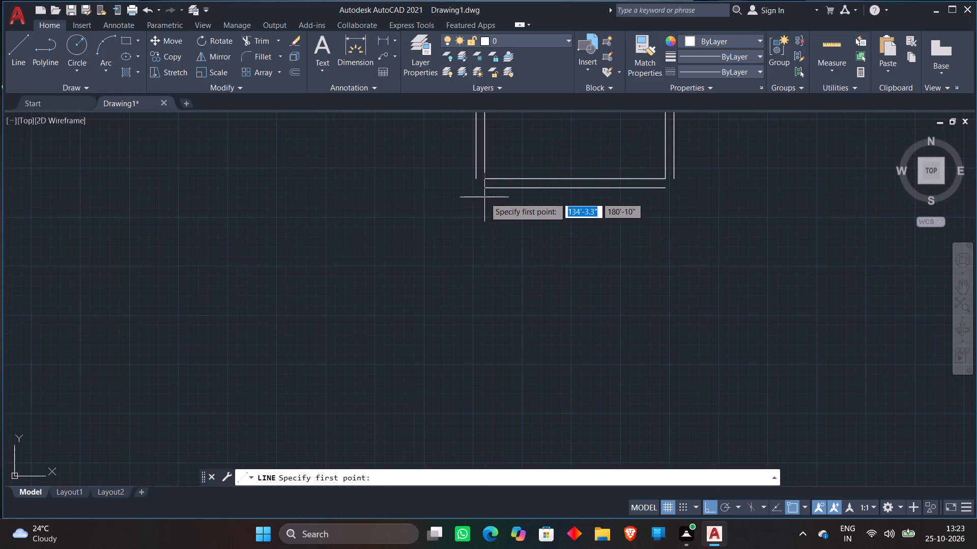
pyautogui.click(484, 190)
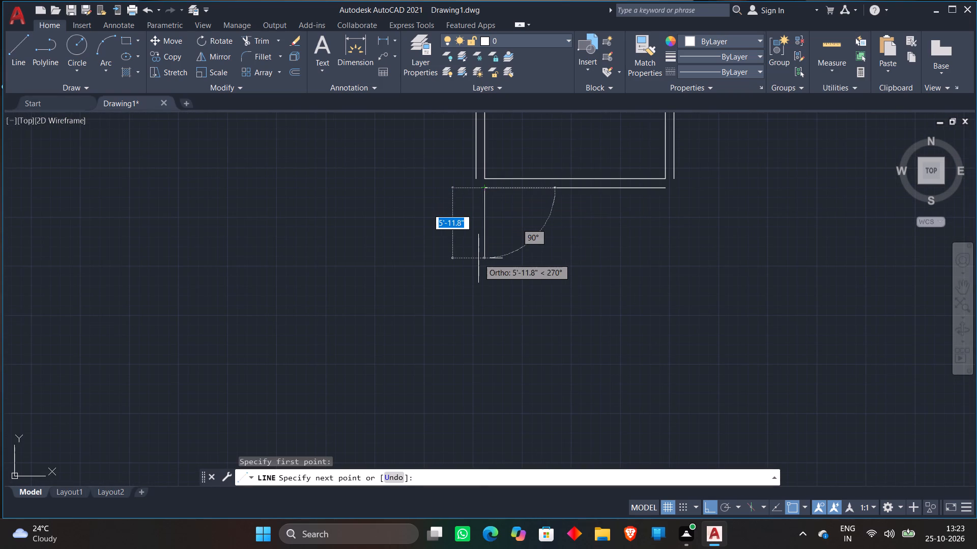
pyautogui.write('4\'8"')
pyautogui.press('Return')
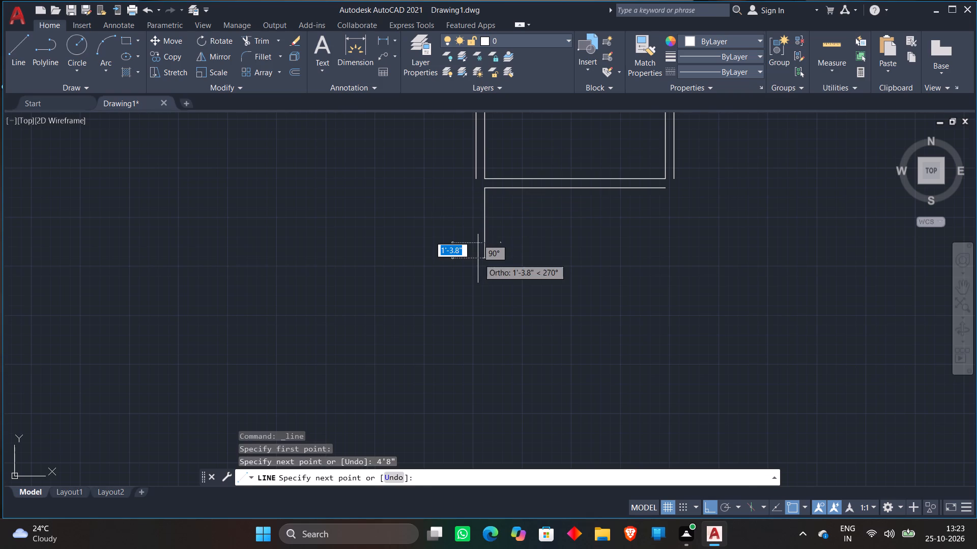
pyautogui.write("5'")
pyautogui.press('Return')
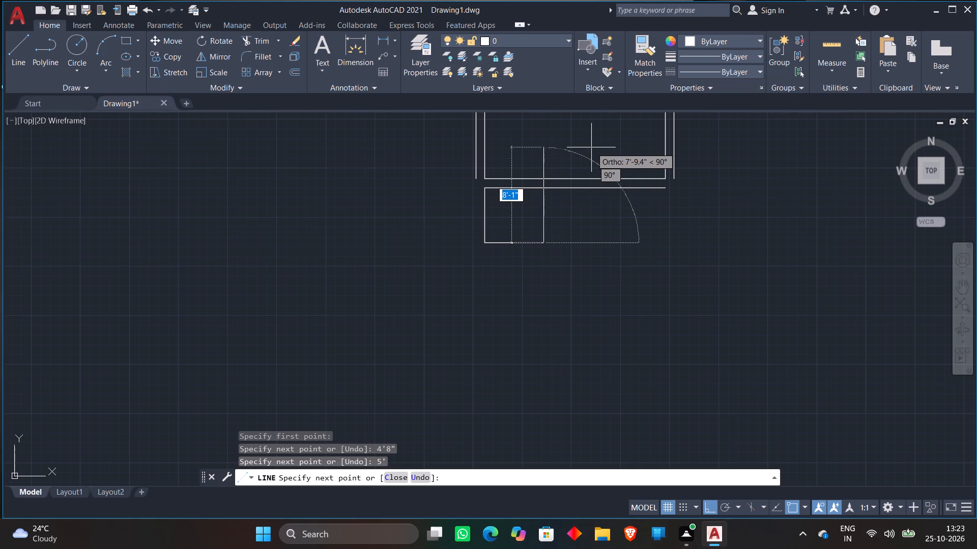
pyautogui.write('4\'8"')
pyautogui.press('Return')
pyautogui.press('space')
# Offset the small room's right side line outward by 9".
pyautogui.press('o')
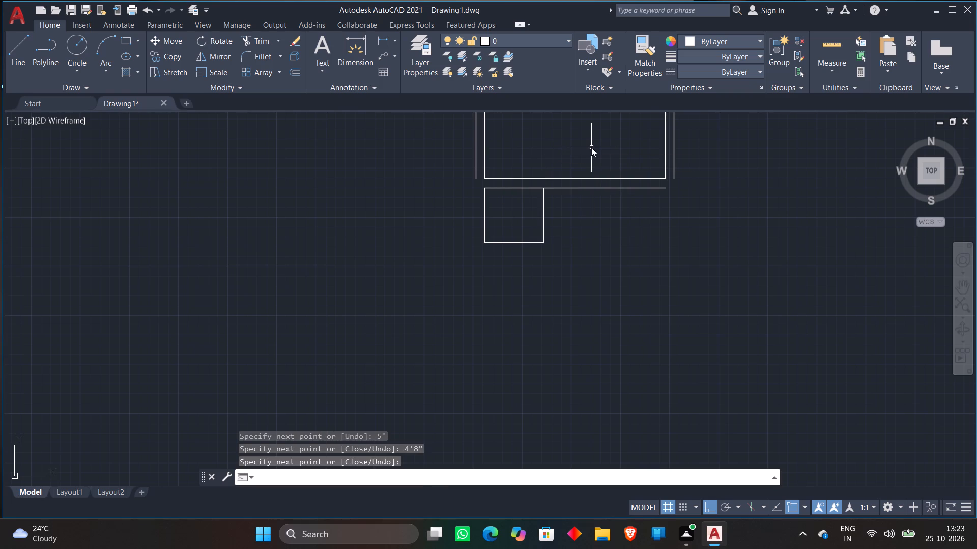
pyautogui.press('Return')
pyautogui.write('9"')
pyautogui.press('Return')
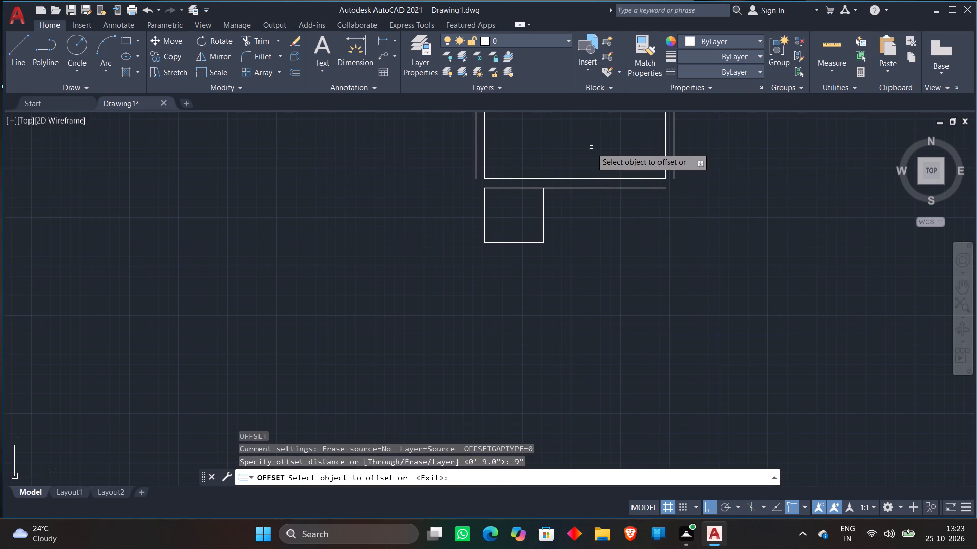
pyautogui.click(543, 218)
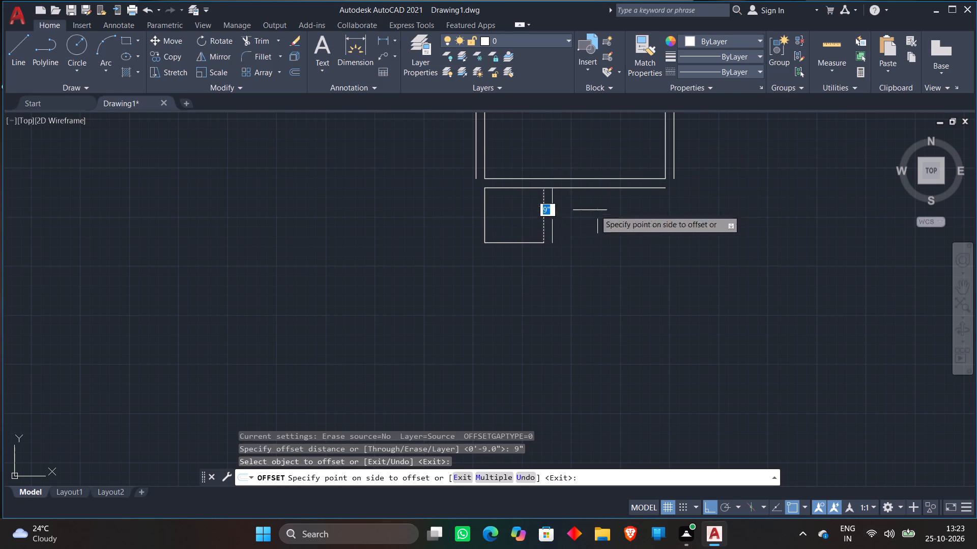
pyautogui.click(610, 210)
pyautogui.press('space')
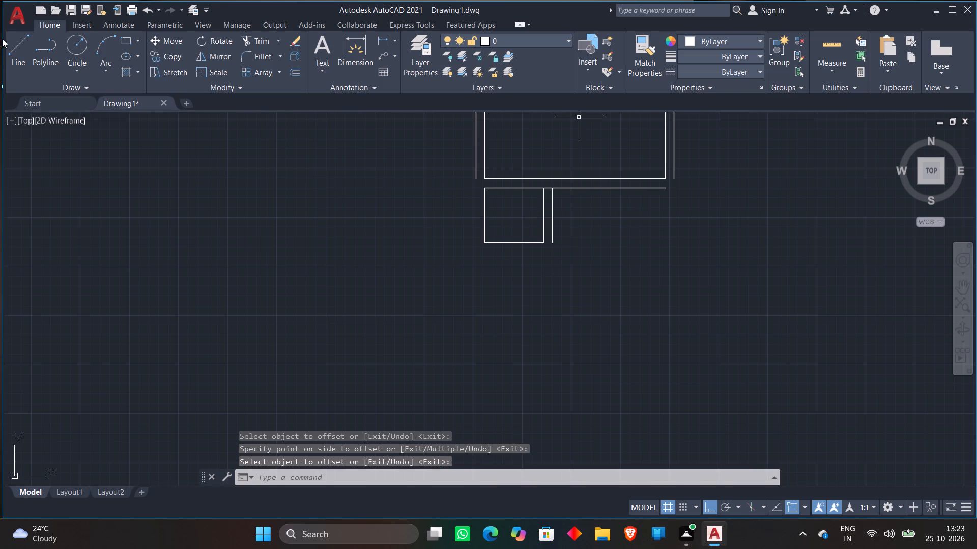
# Draw the bottom and right sides of a second 5' by 4'8" room, starting from the lower end of the offset wall line.
pyautogui.click(9, 54)
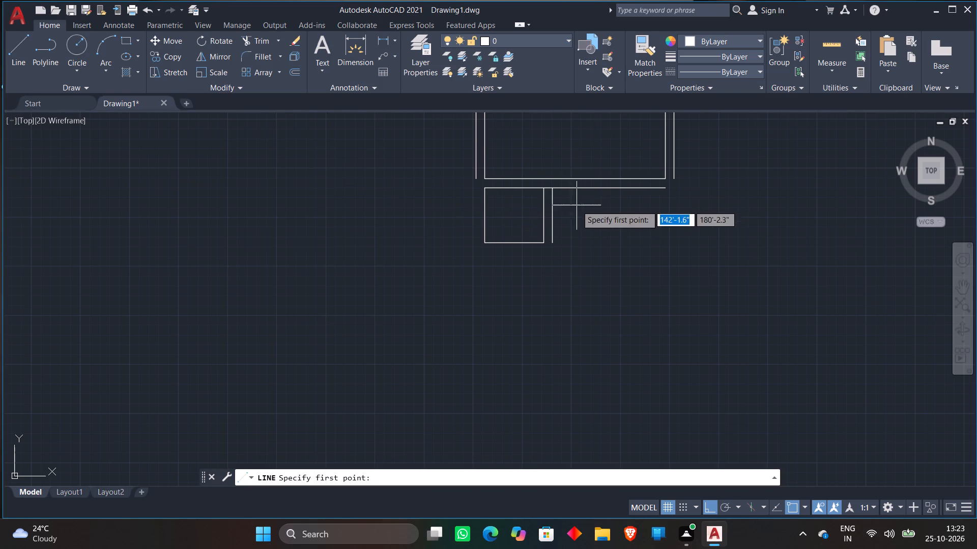
pyautogui.scroll(2, 577, 205)
pyautogui.click(515, 301)
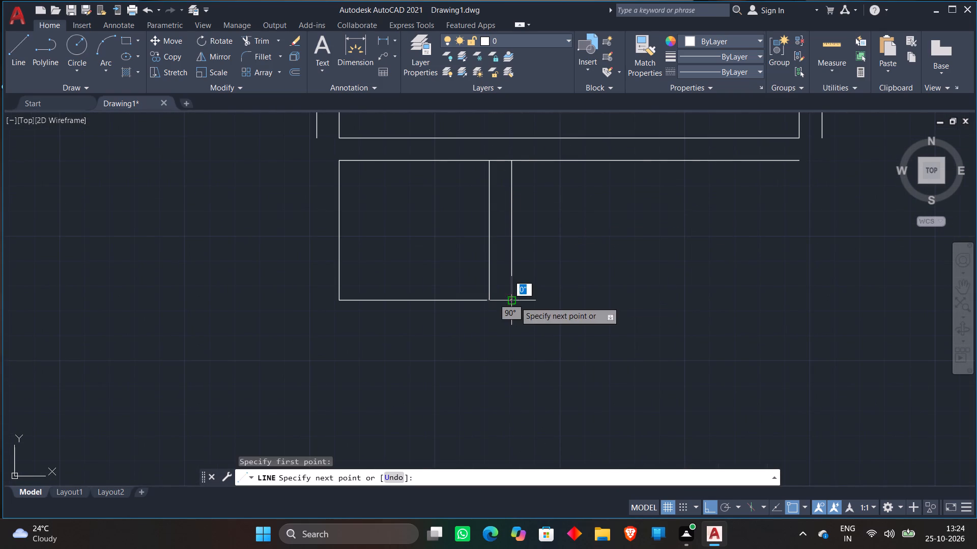
pyautogui.write("5'")
pyautogui.press('Return')
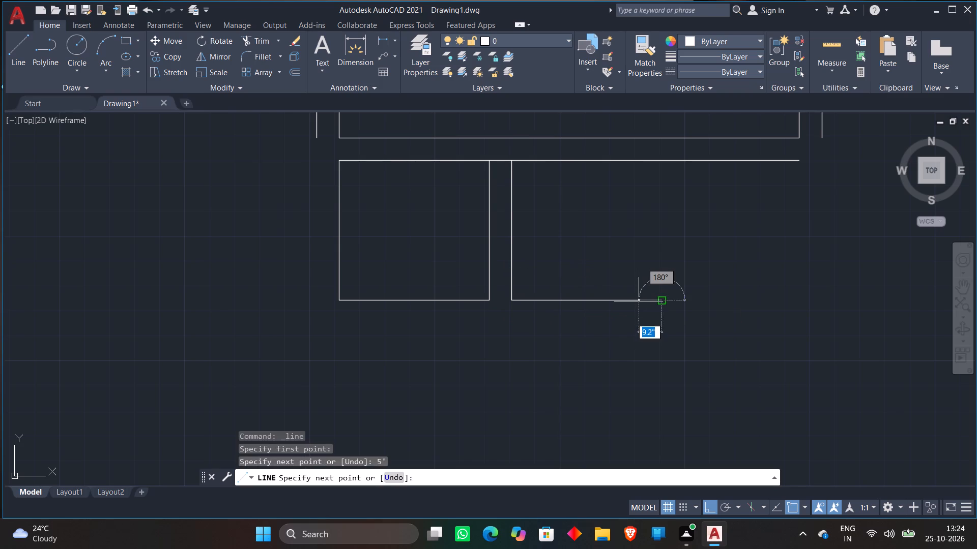
pyautogui.moveTo(631, 255); pyautogui.dragTo(622, 325, button='middle')
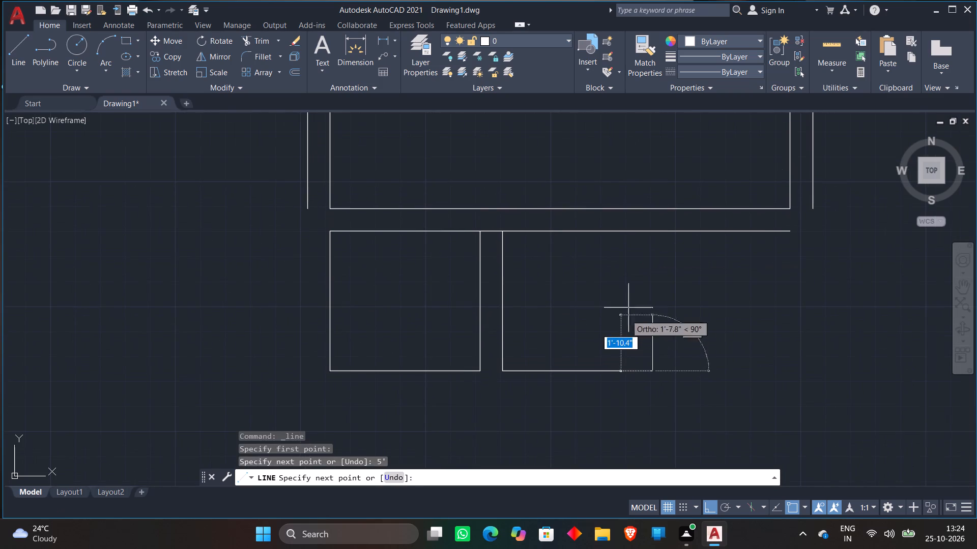
pyautogui.write('4\'8"')
pyautogui.press('Return')
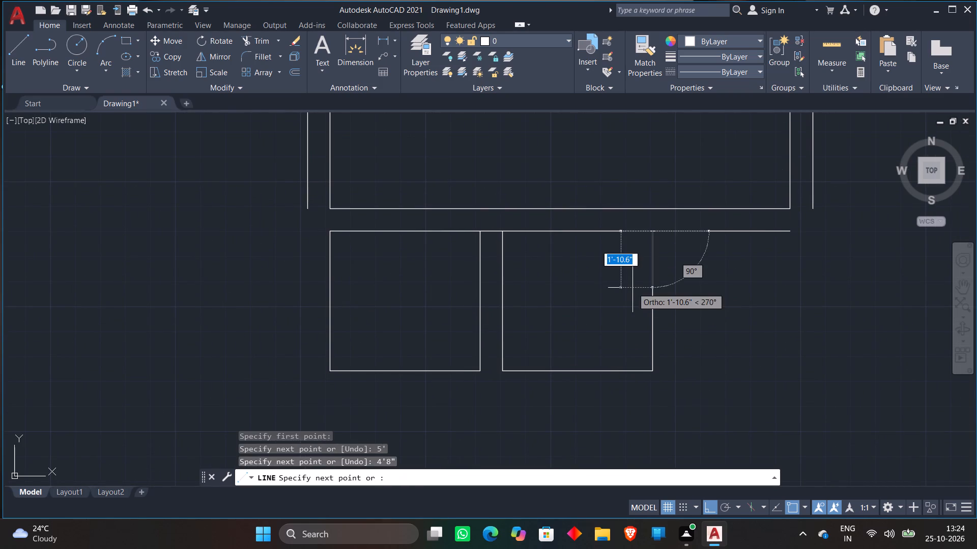
pyautogui.press('space')
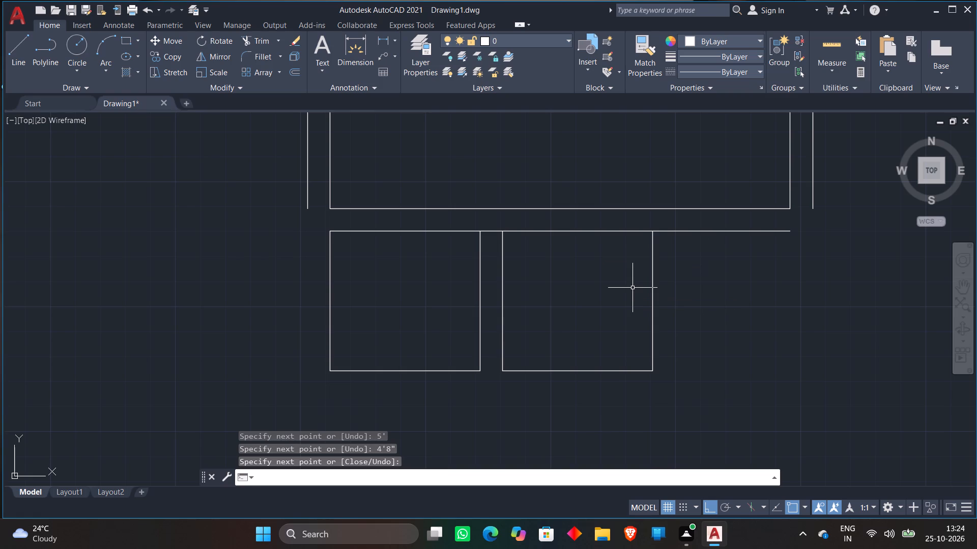
# Offset the second small room's right side and both small rooms' bottom lines outward by 9".
pyautogui.click(295, 67)
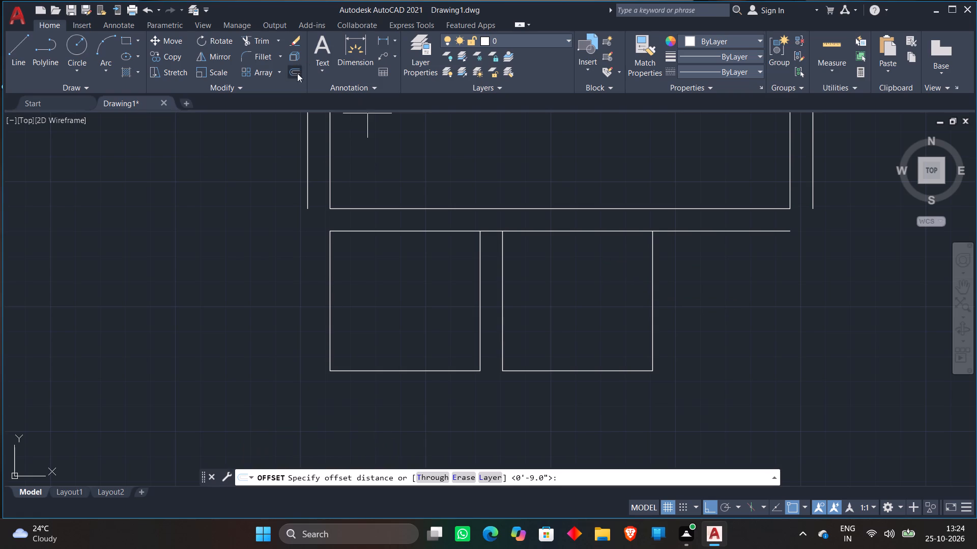
pyautogui.press('Return')
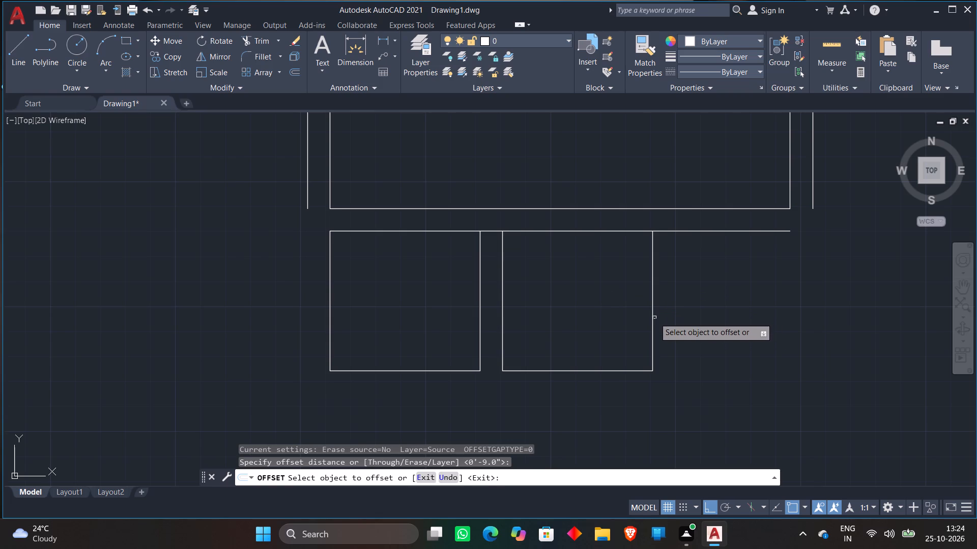
pyautogui.click(653, 319)
pyautogui.click(748, 293)
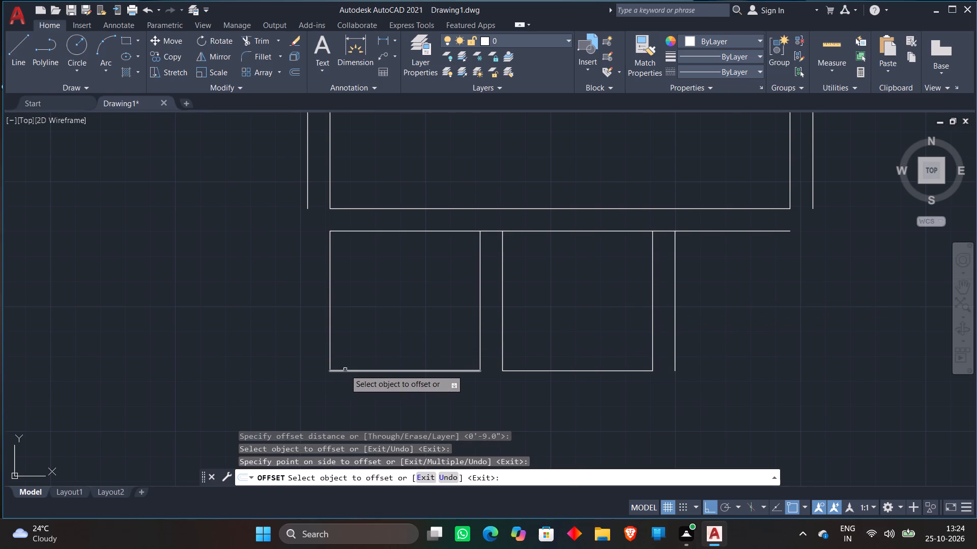
pyautogui.click(345, 370)
pyautogui.moveTo(341, 401); pyautogui.dragTo(342, 405)
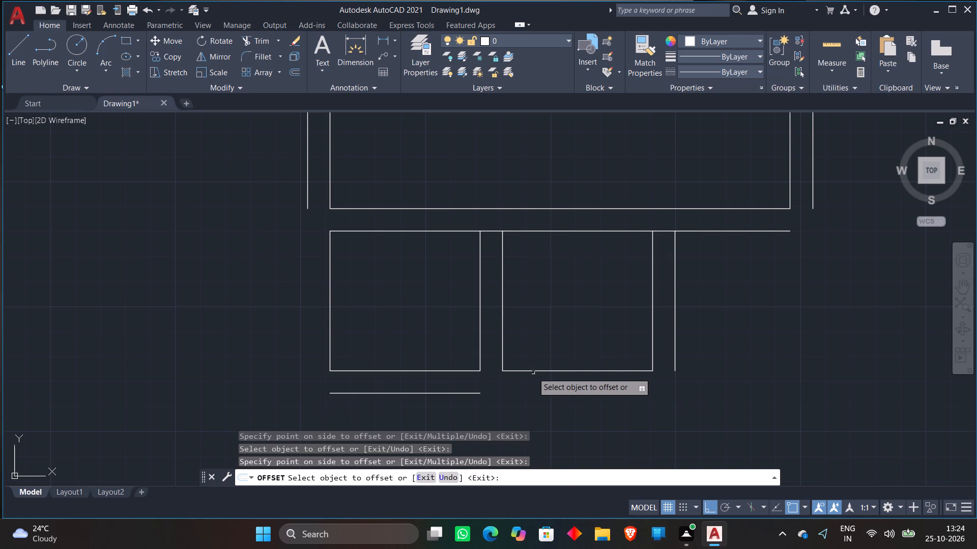
pyautogui.click(533, 373)
pyautogui.click(532, 411)
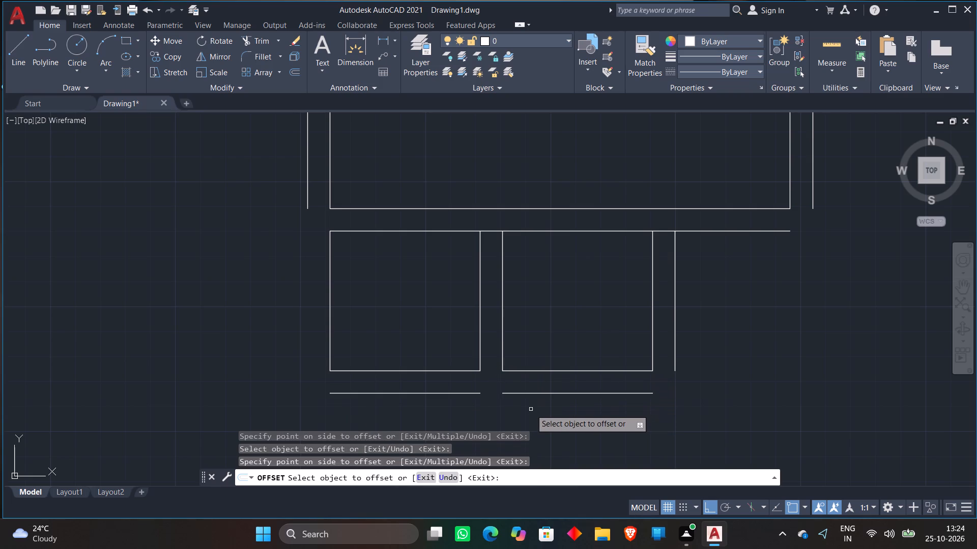
pyautogui.press('space')
# From the left end of the small rooms' outer bottom wall line, draw a 4'8" line downward and a horizontal line about 11'2.5" rightward.
pyautogui.scroll(-1, 578, 282)
pyautogui.moveTo(657, 271); pyautogui.dragTo(657, 270, button='middle')
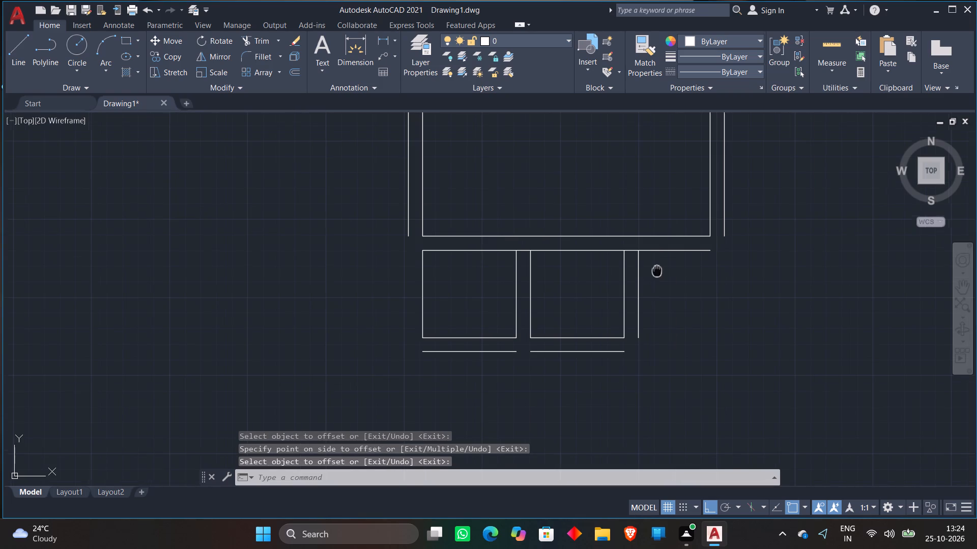
pyautogui.moveTo(657, 270); pyautogui.dragTo(630, 234, button='middle')
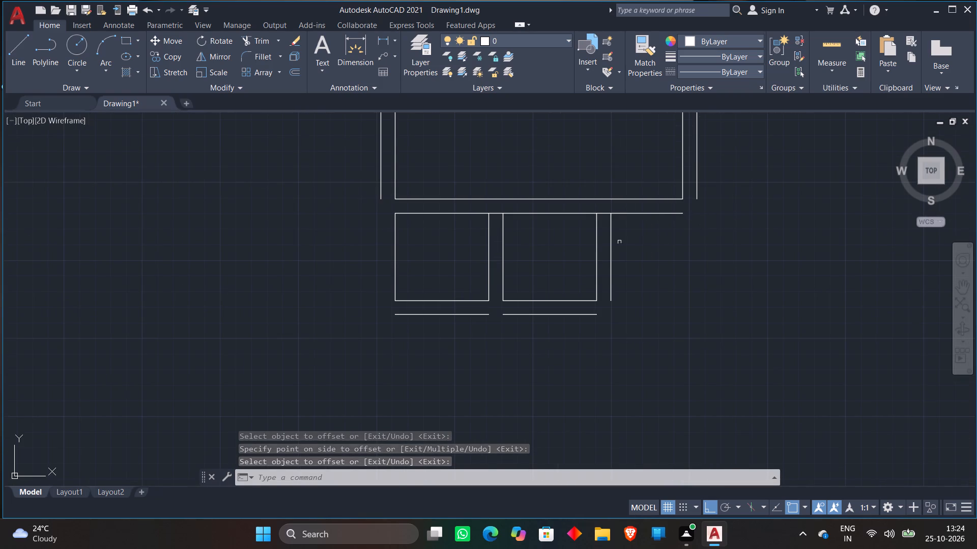
pyautogui.scroll(-2, 460, 249)
pyautogui.moveTo(627, 273); pyautogui.dragTo(622, 230, button='middle')
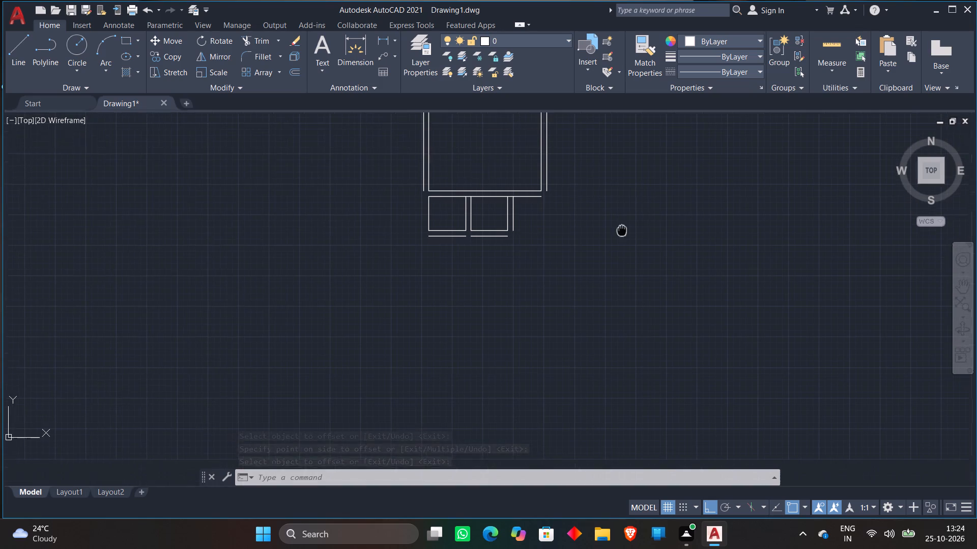
pyautogui.moveTo(622, 230); pyautogui.dragTo(622, 229, button='middle')
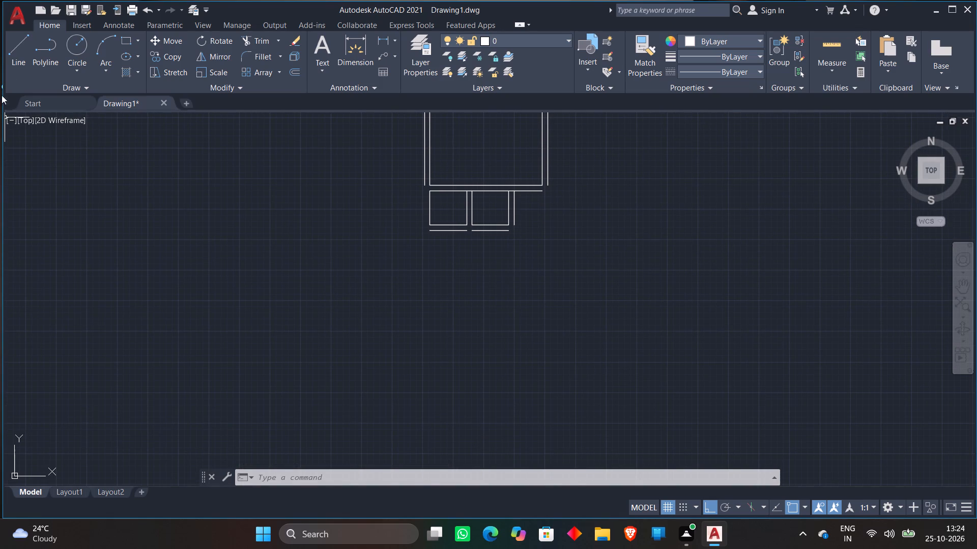
pyautogui.click(11, 55)
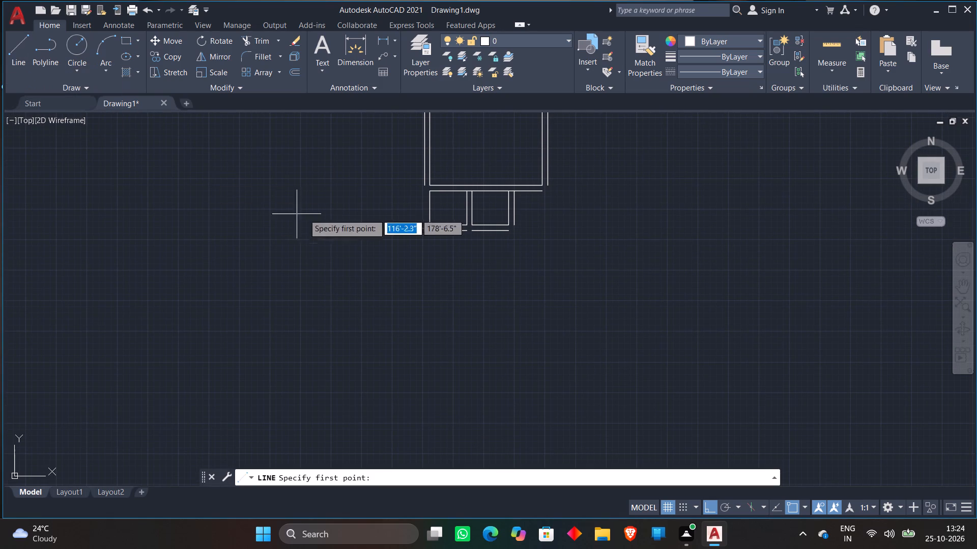
pyautogui.scroll(2, 449, 241)
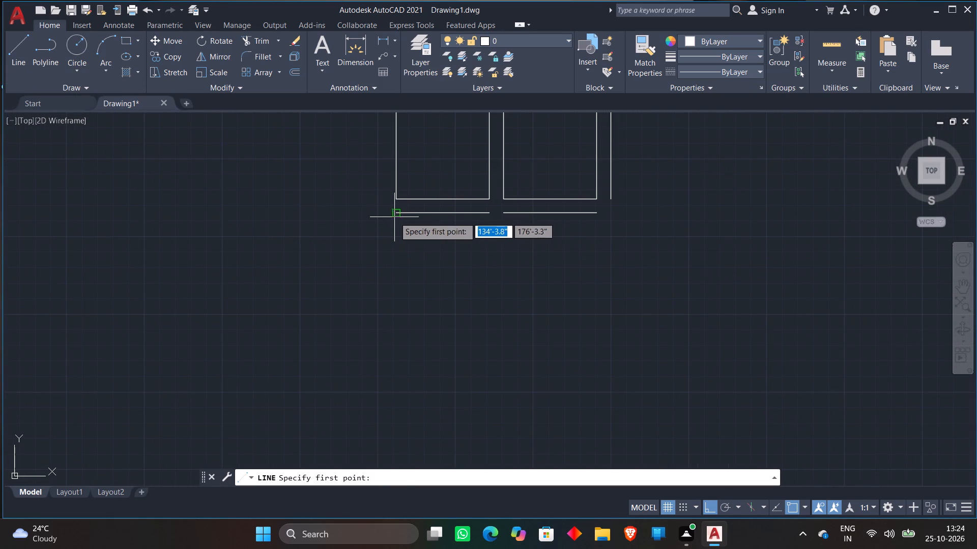
pyautogui.click(395, 217)
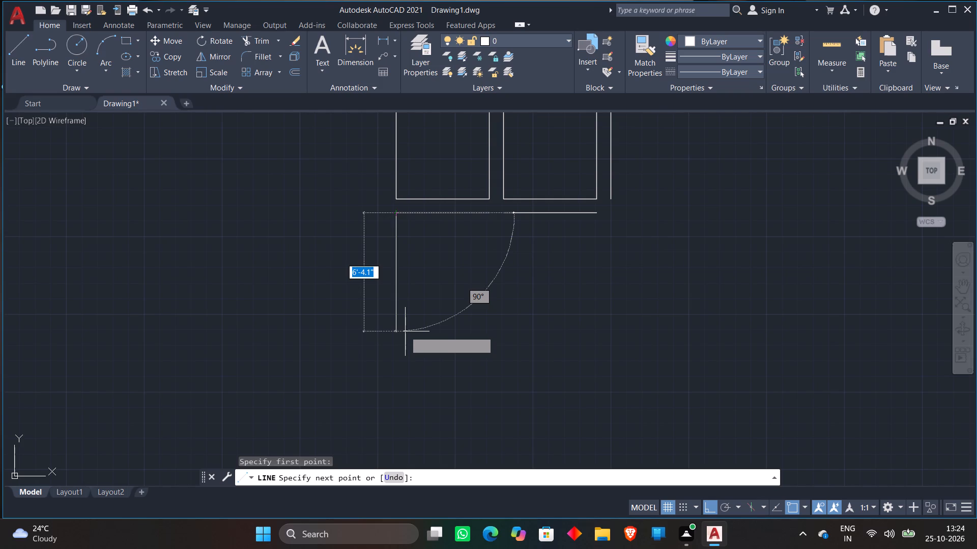
pyautogui.press('4')
pyautogui.press("'")
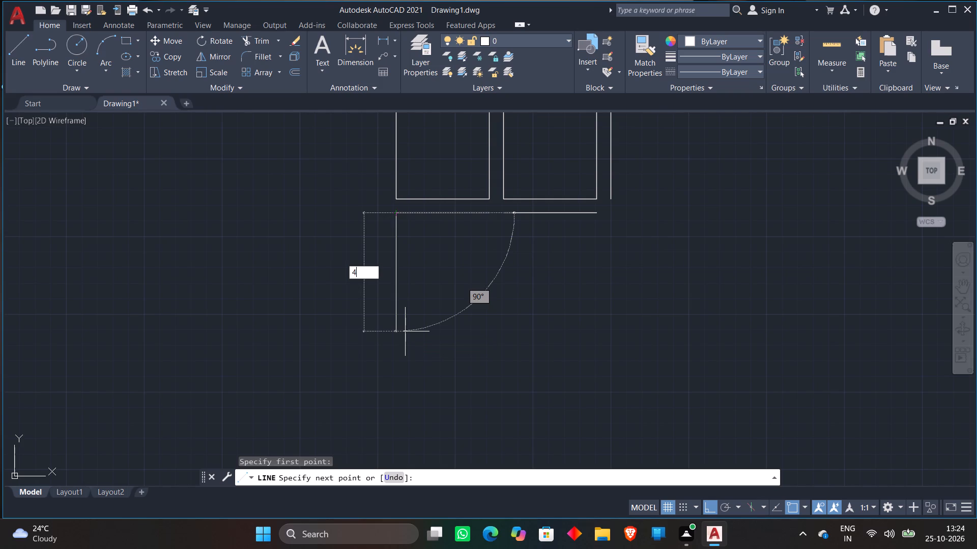
pyautogui.press('8')
pyautogui.hotkey('shift', '"')
pyautogui.press('Return')
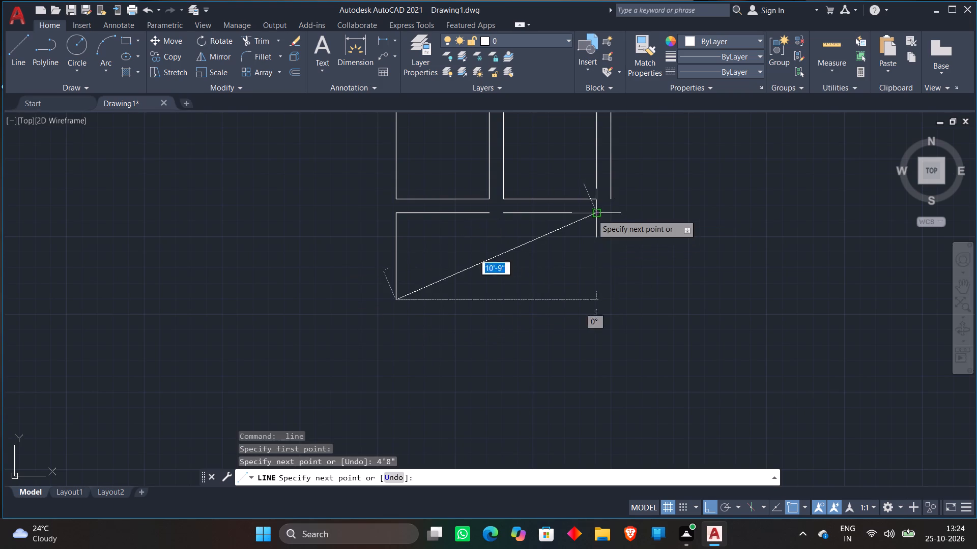
pyautogui.click(605, 302)
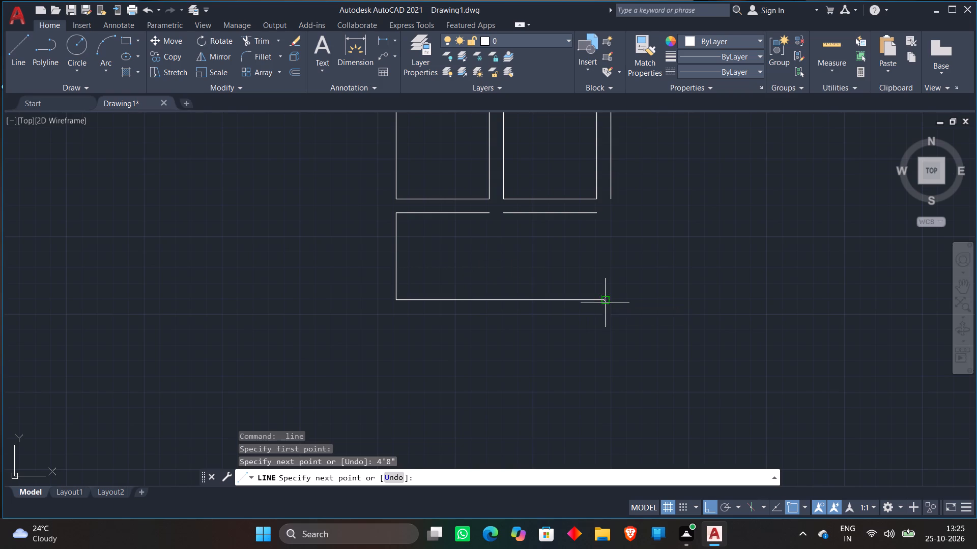
pyautogui.press('space')
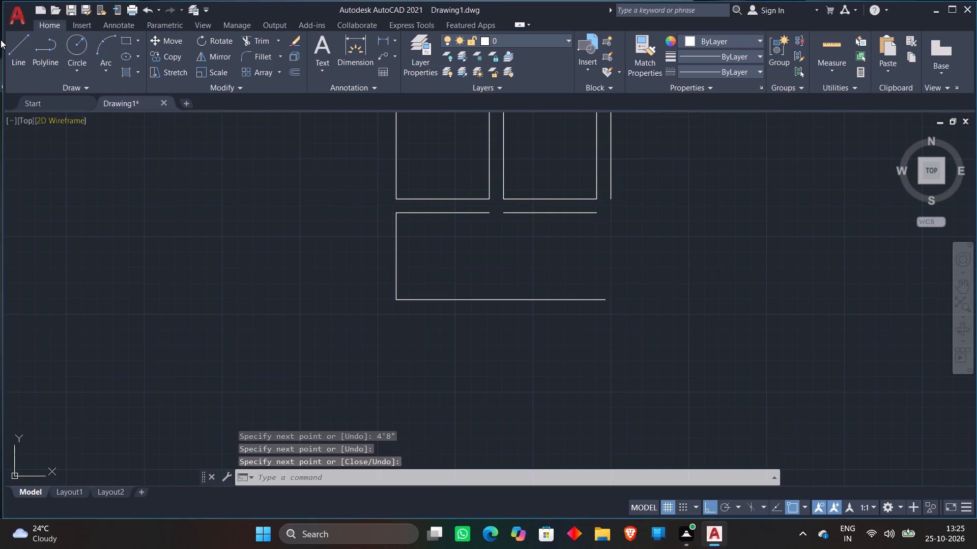
# Draw a vertical line from the right end of the second small room's outer bottom wall line down past the new bottom line.
pyautogui.click(12, 52)
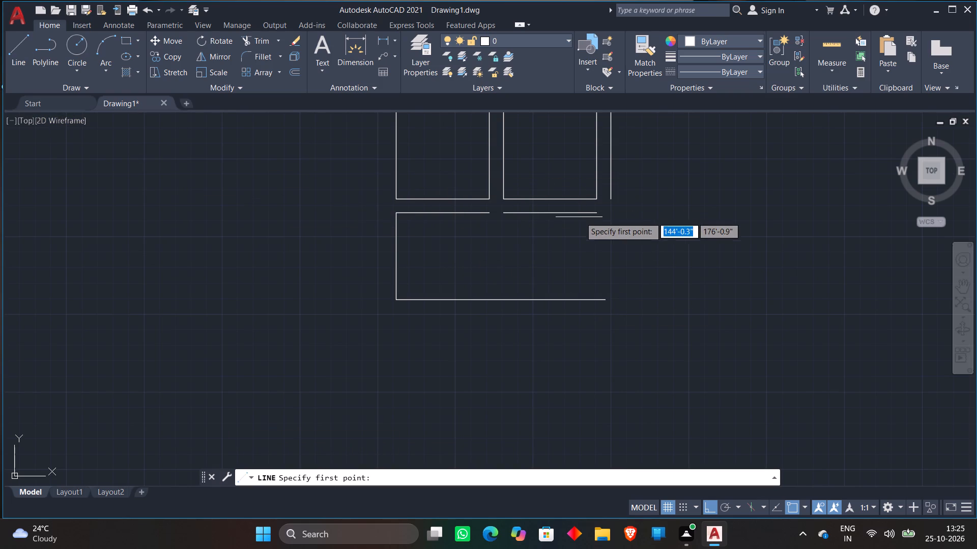
pyautogui.click(595, 217)
pyautogui.click(599, 317)
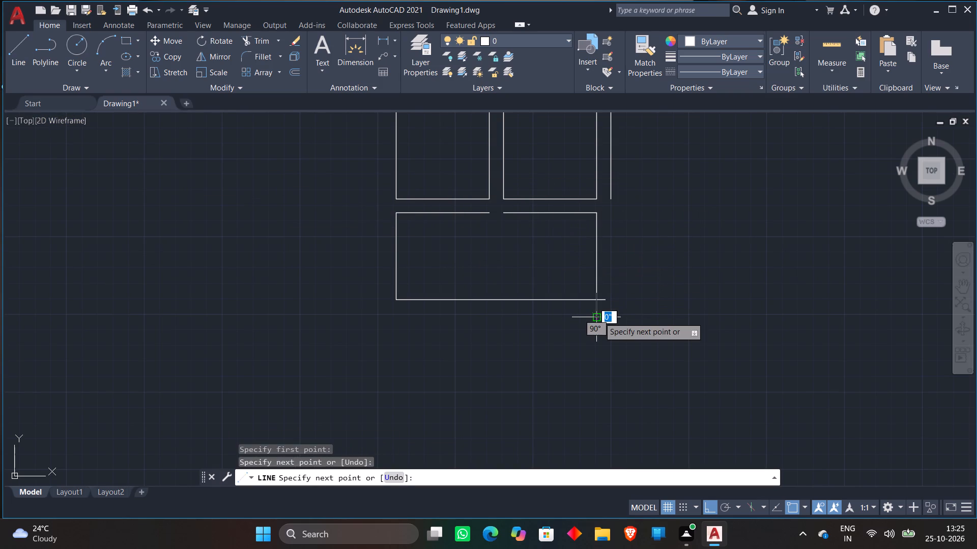
pyautogui.press('space')
# Trim both overhanging line ends at the lower right corner of the new wide room.
pyautogui.click(253, 41)
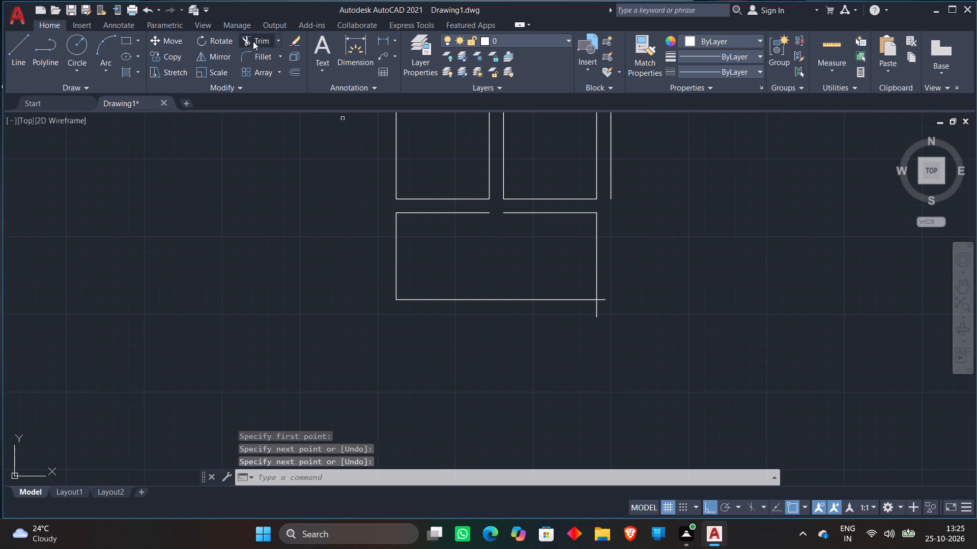
pyautogui.scroll(2, 519, 212)
pyautogui.moveTo(736, 334); pyautogui.dragTo(730, 329, button='middle')
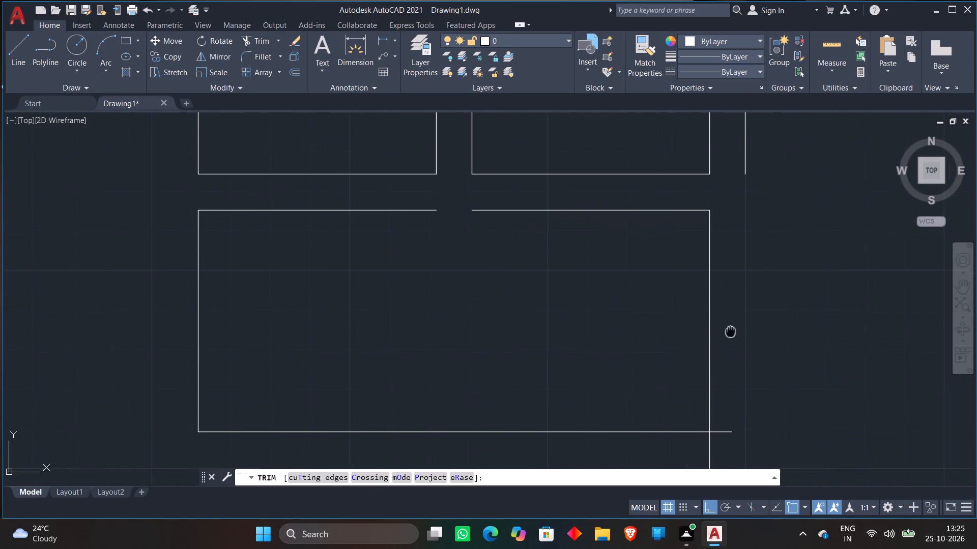
pyautogui.moveTo(730, 329); pyautogui.dragTo(695, 213, button='middle')
pyautogui.scroll(1, 702, 288)
pyautogui.click(686, 320)
pyautogui.click(629, 388)
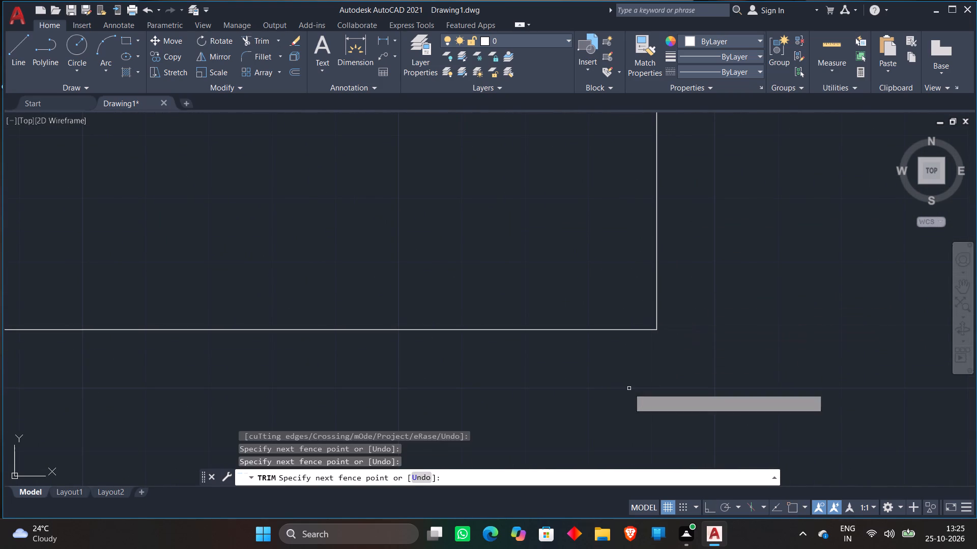
pyautogui.press('space')
# Extend the wide room's top left line segment across the gap to join the right segment.
pyautogui.scroll(-1, 677, 285)
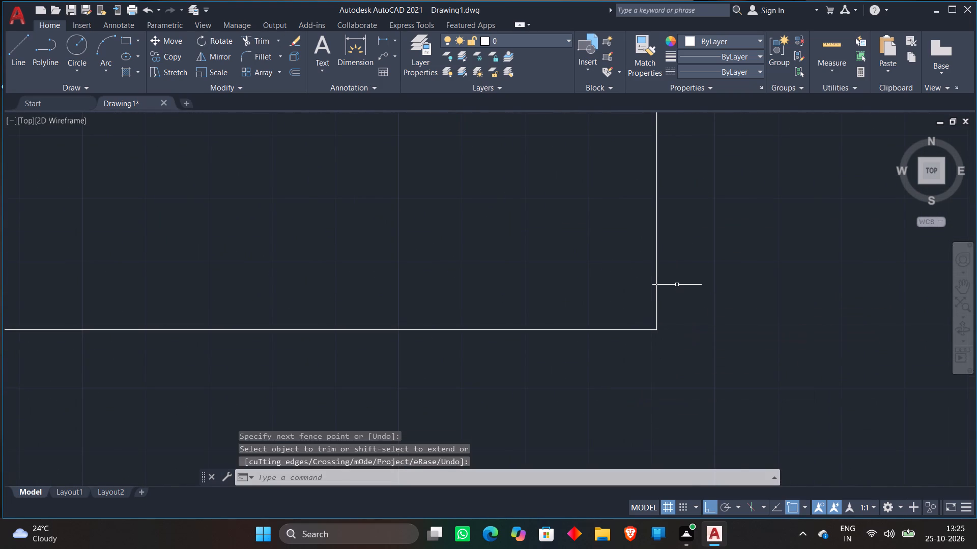
pyautogui.scroll(-1, 677, 285)
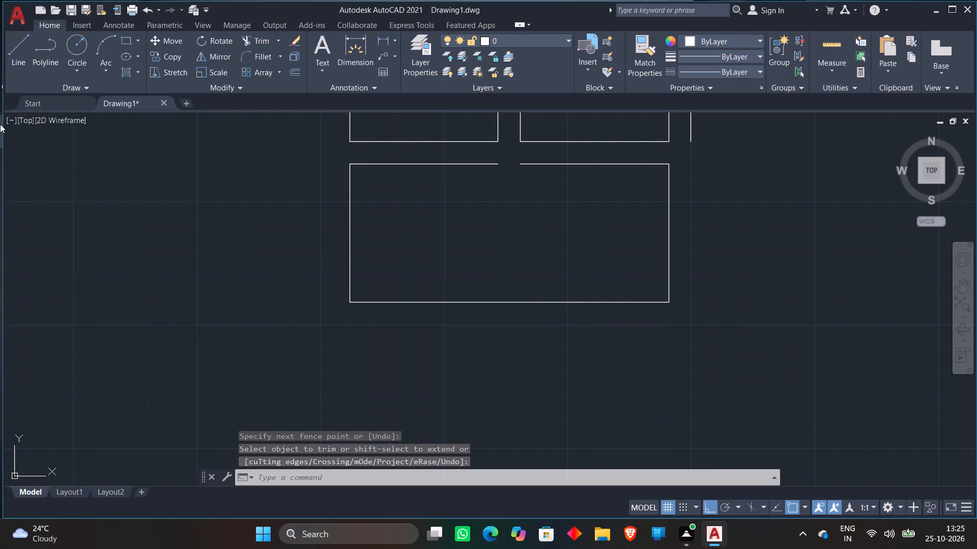
pyautogui.click(276, 39)
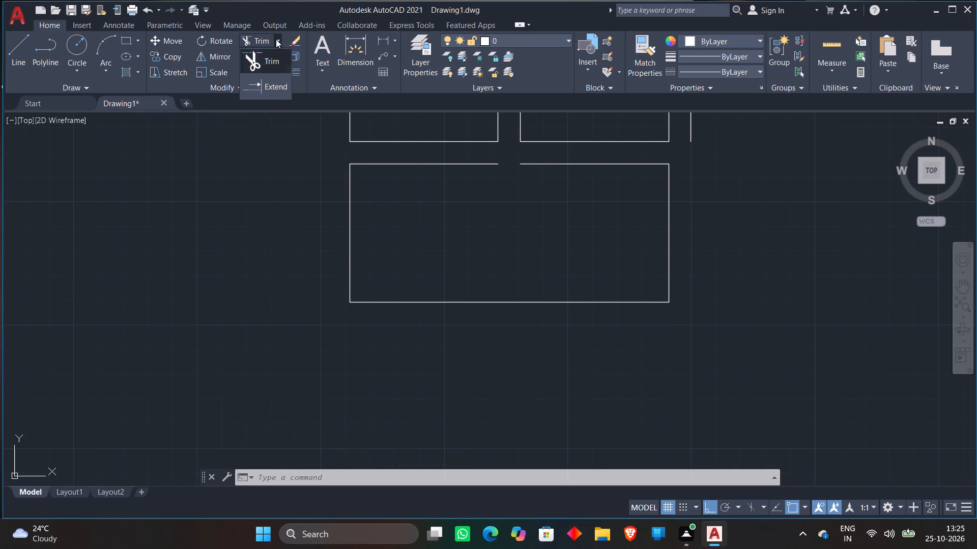
pyautogui.click(270, 90)
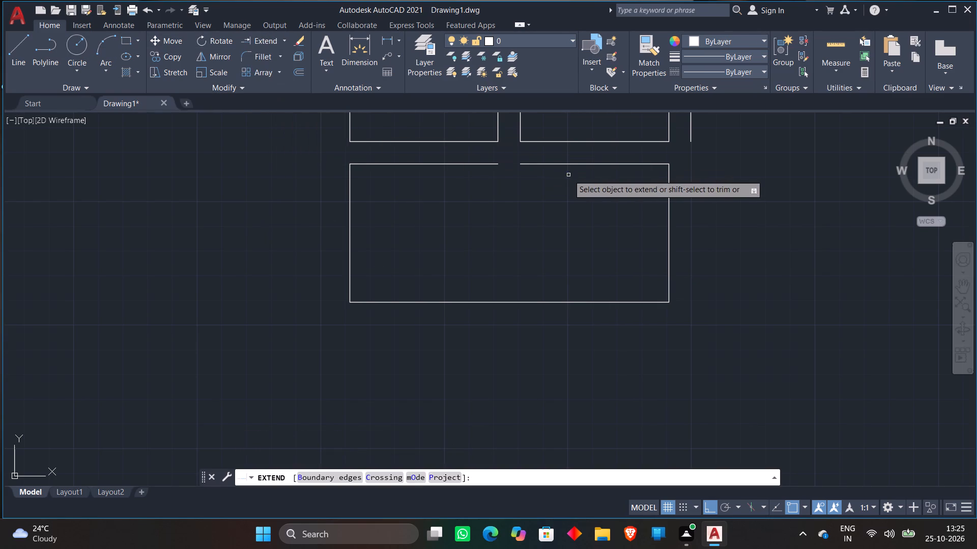
pyautogui.click(498, 166)
pyautogui.rightClick(500, 181)
pyautogui.press('space')
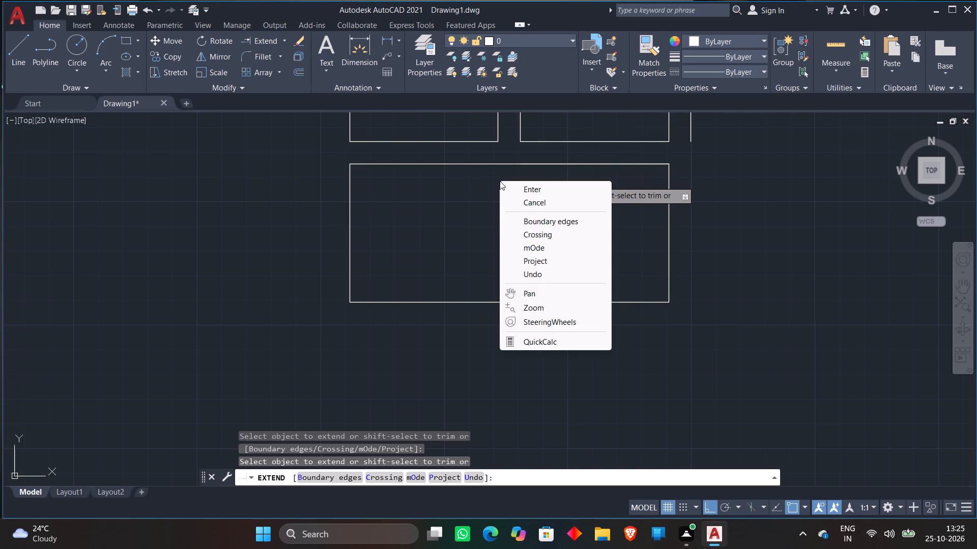
pyautogui.click(204, 217)
pyautogui.click(213, 198)
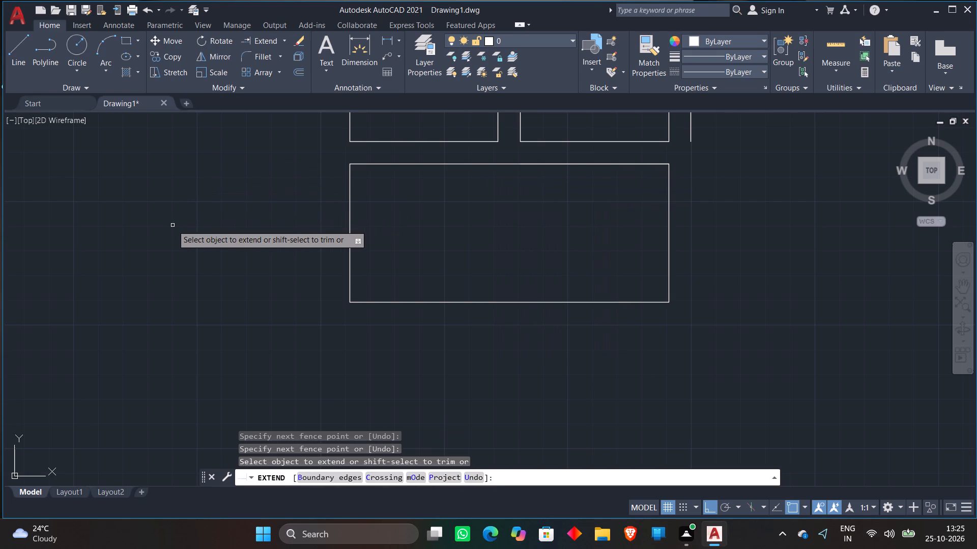
pyautogui.press('space')
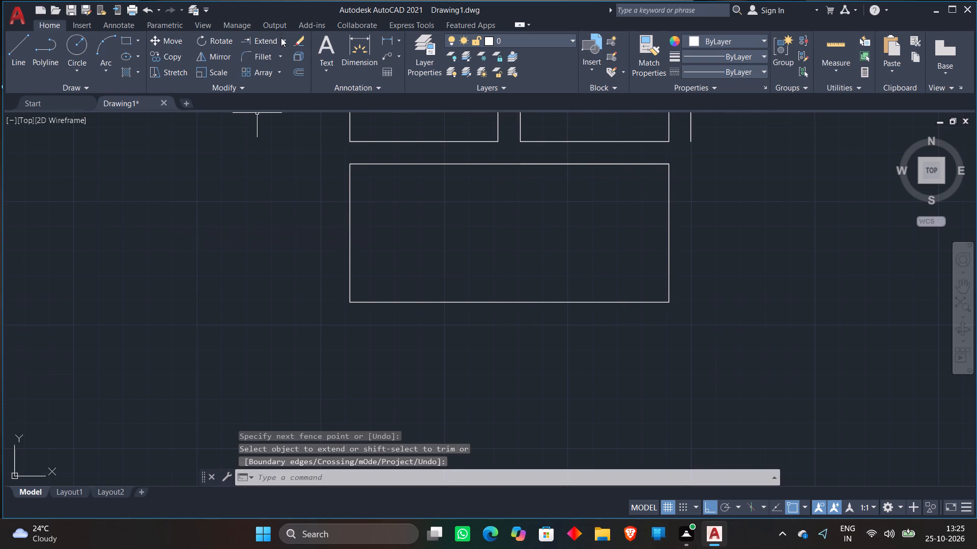
# Offset the wide room's bottom line outward by 9".
pyautogui.click(294, 73)
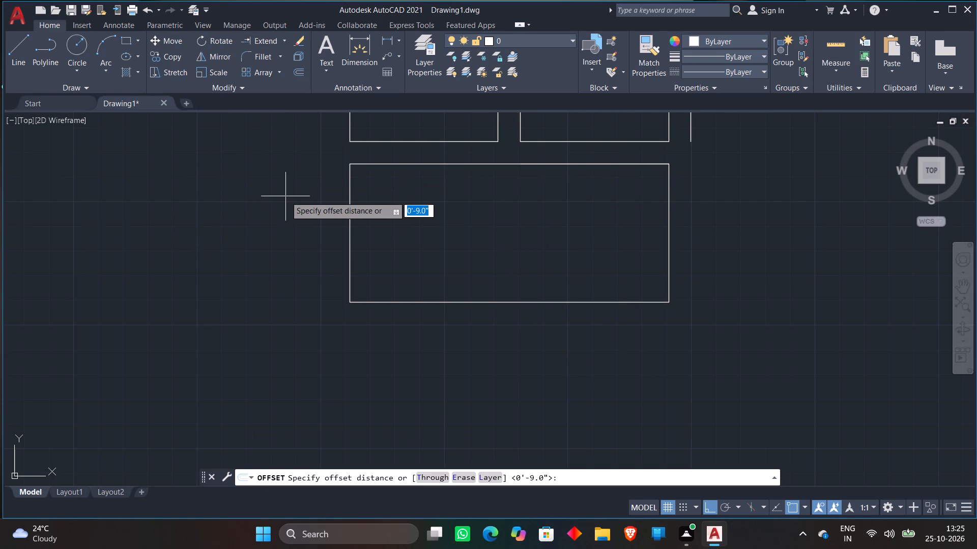
pyautogui.press('space')
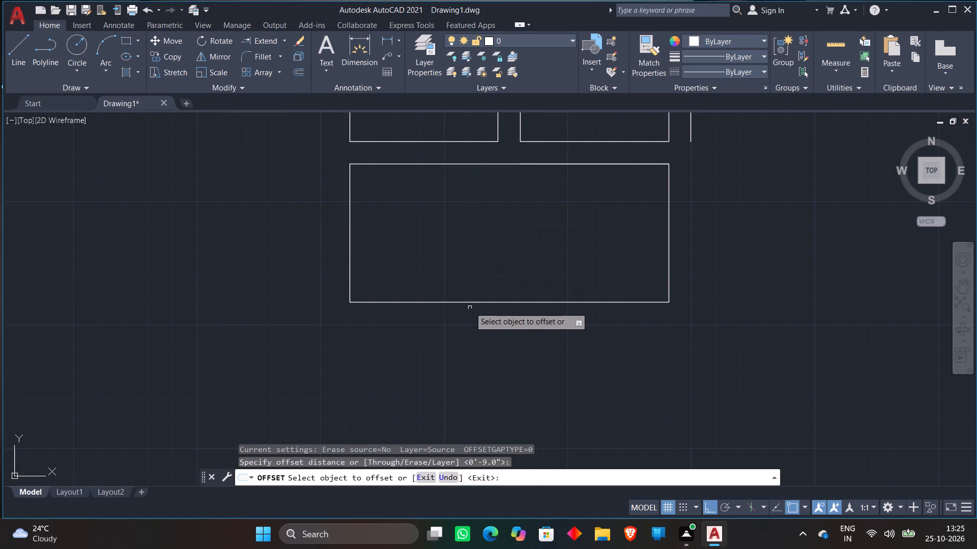
pyautogui.click(470, 302)
pyautogui.click(455, 342)
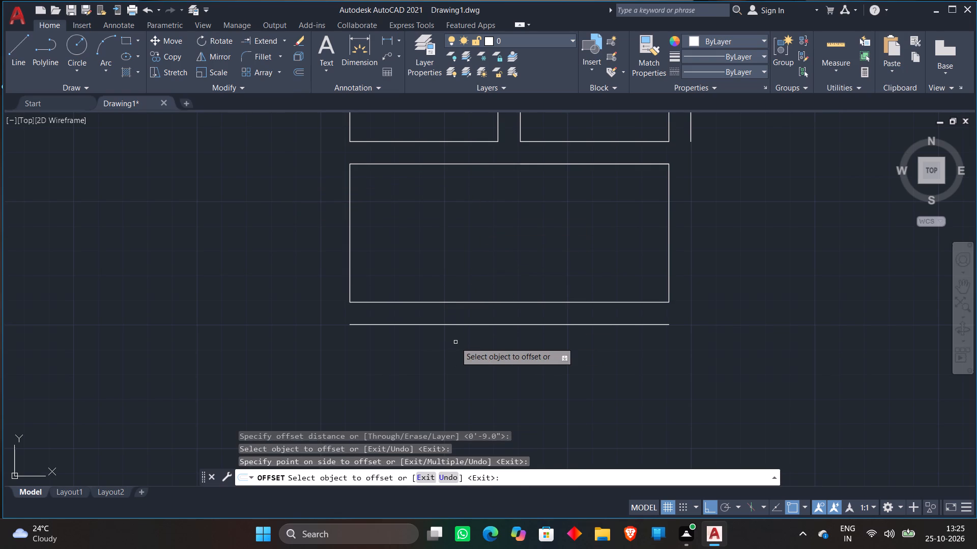
pyautogui.press('space')
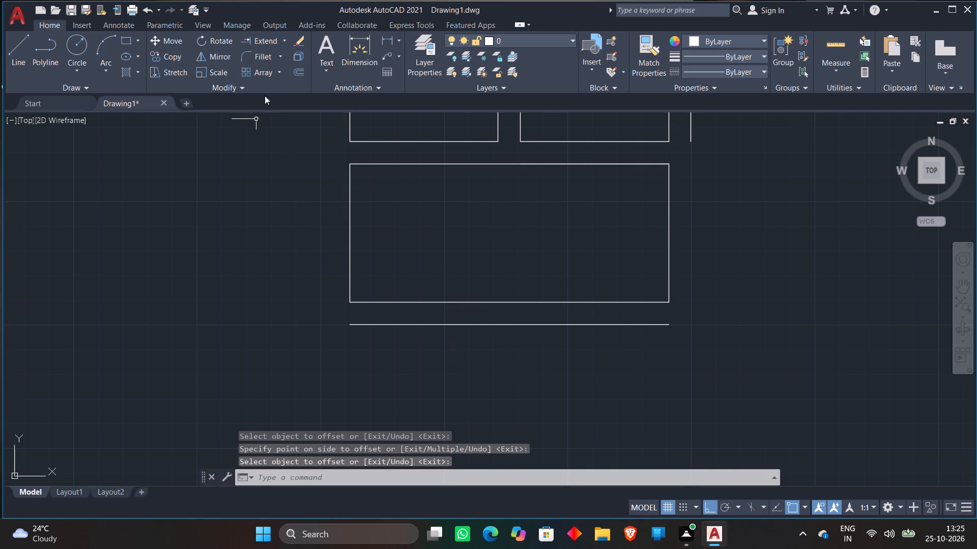
# Offset the wide room's outer bottom wall line downward by 4'8".
pyautogui.click(293, 70)
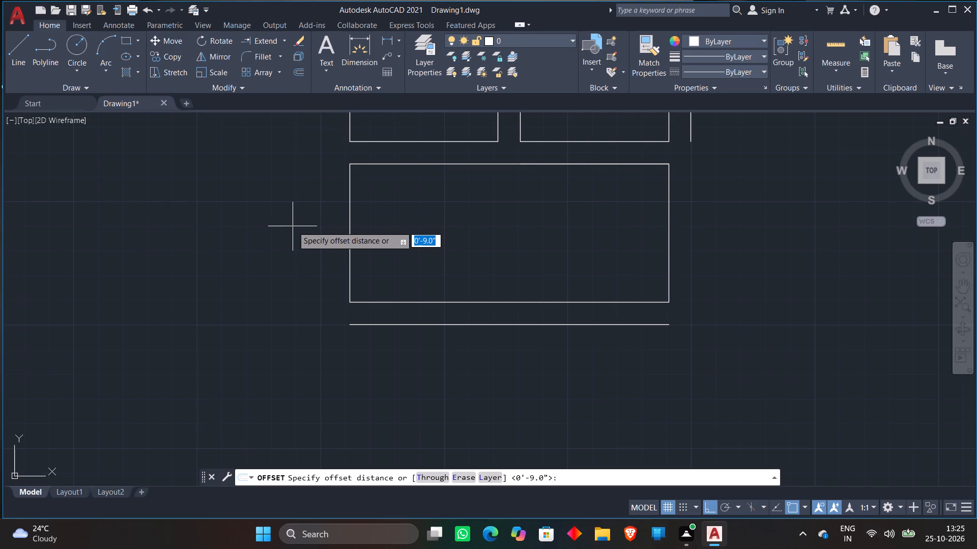
pyautogui.write("4'8")
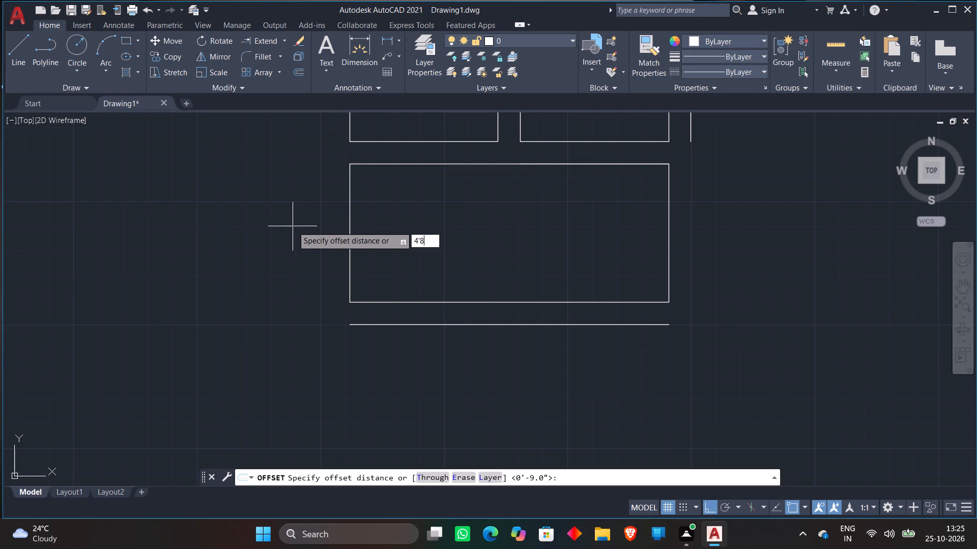
pyautogui.hotkey('shift', '"')
pyautogui.press('Return')
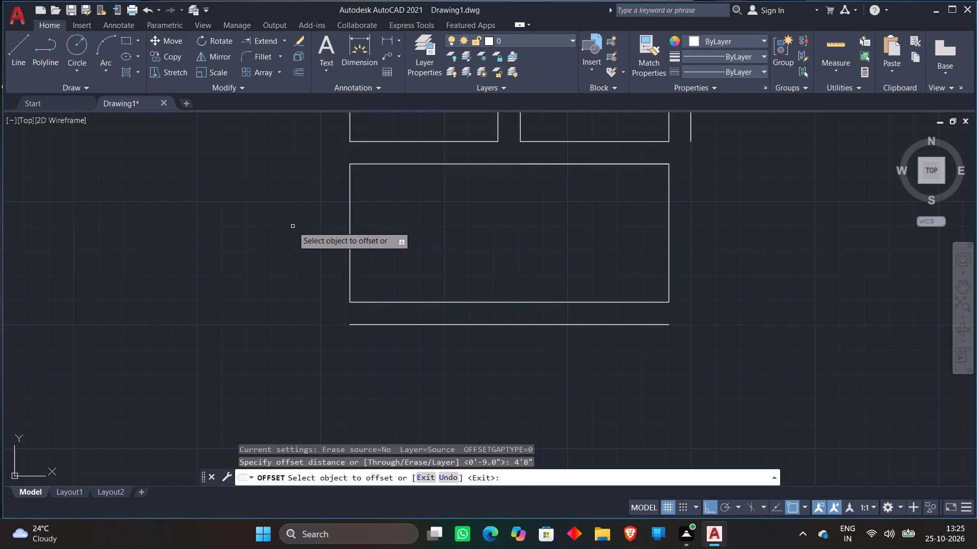
pyautogui.click(431, 325)
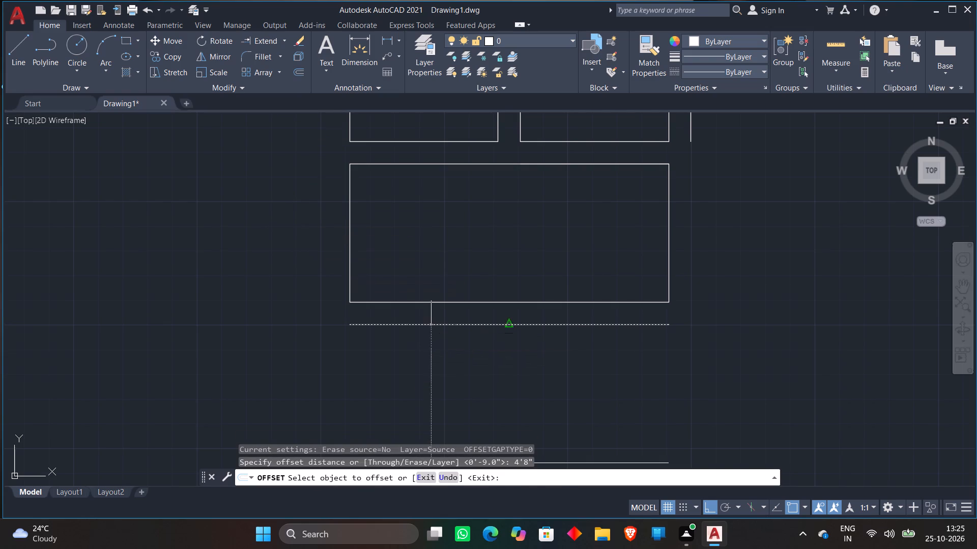
pyautogui.scroll(-2, 428, 377)
pyautogui.moveTo(428, 379); pyautogui.dragTo(413, 319, button='middle')
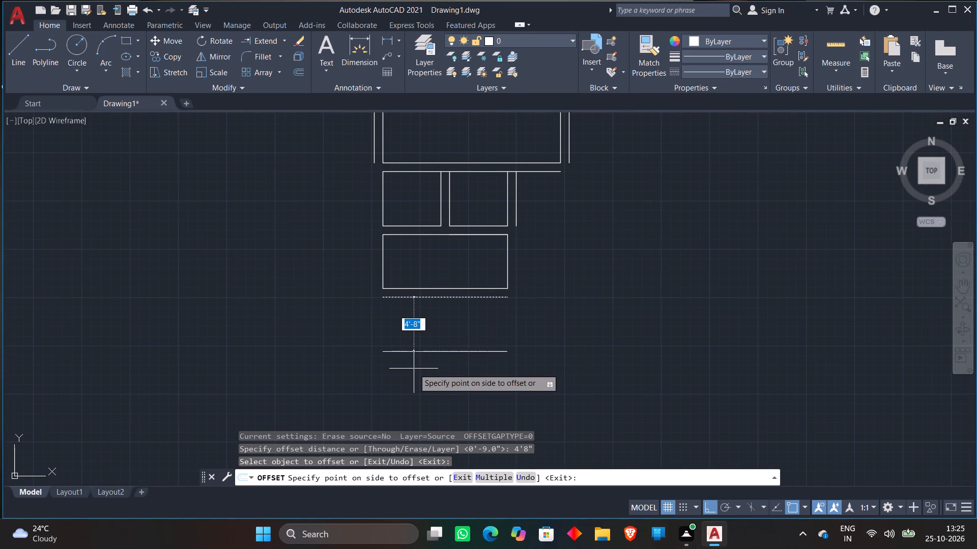
pyautogui.click(414, 369)
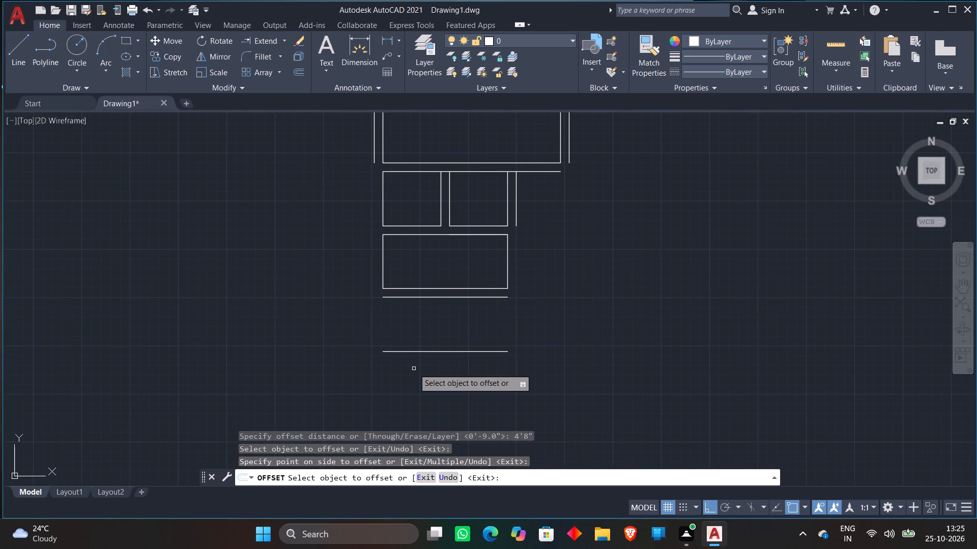
pyautogui.press('space')
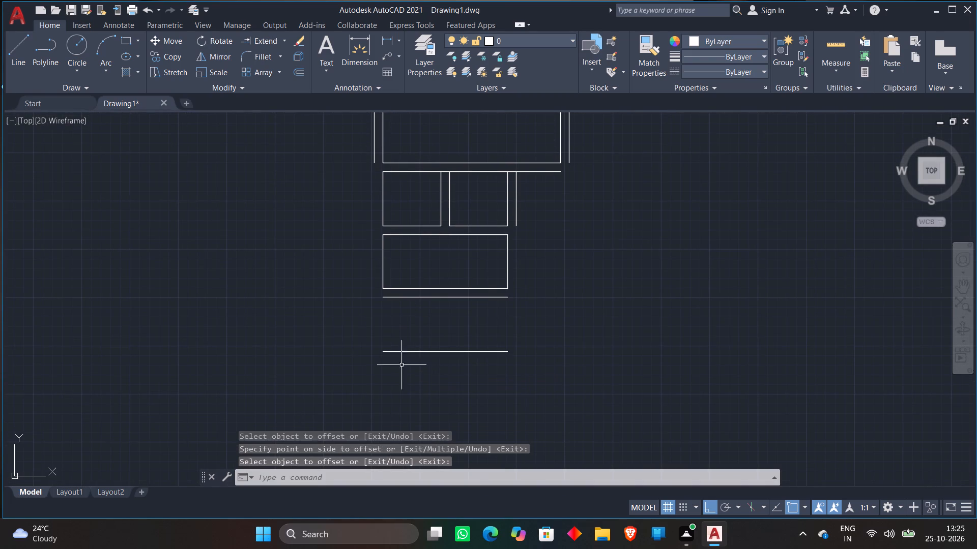
# Draw the left and right vertical lines that close the new 4'8"-deep room between the two lowest horizontal lines.
pyautogui.click(12, 55)
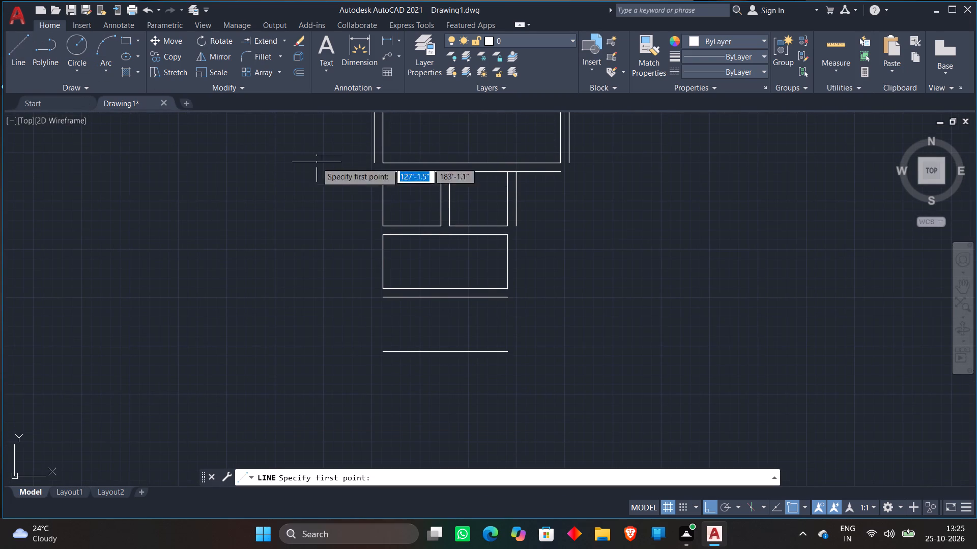
pyautogui.scroll(1, 360, 251)
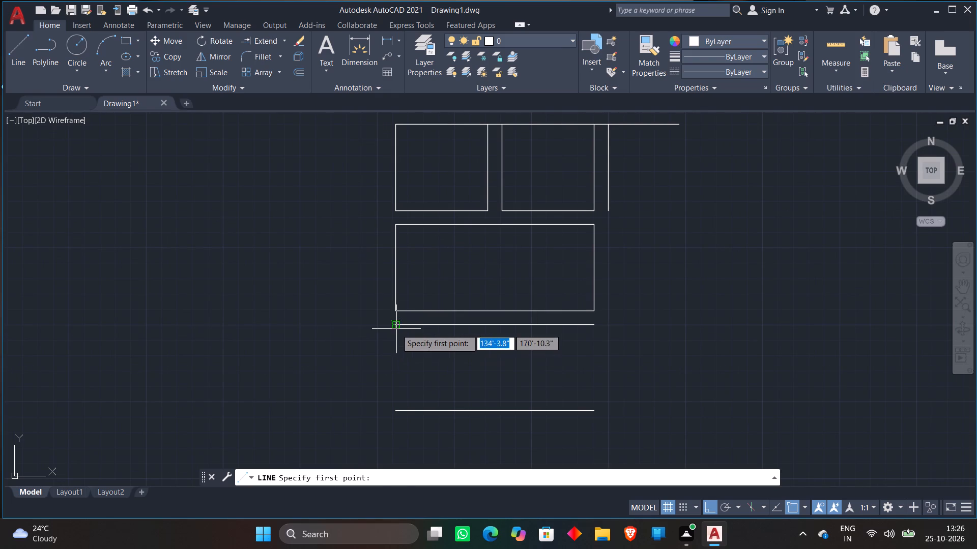
pyautogui.click(396, 329)
pyautogui.moveTo(399, 383); pyautogui.dragTo(386, 292, button='middle')
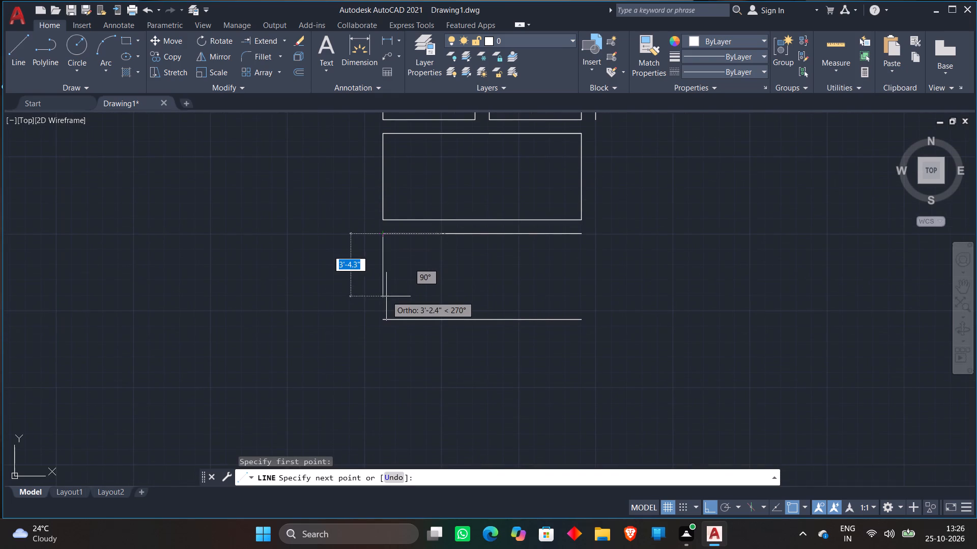
pyautogui.click(387, 318)
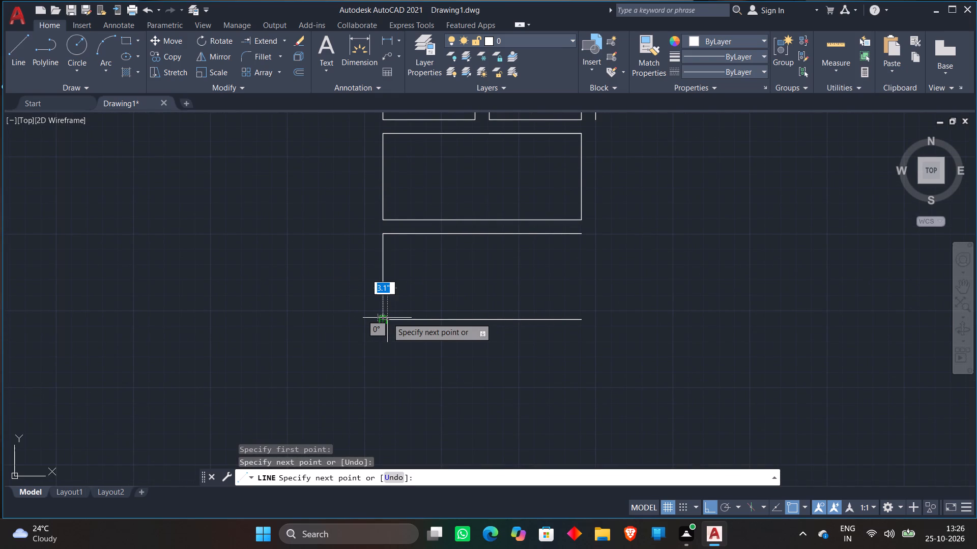
pyautogui.press('space')
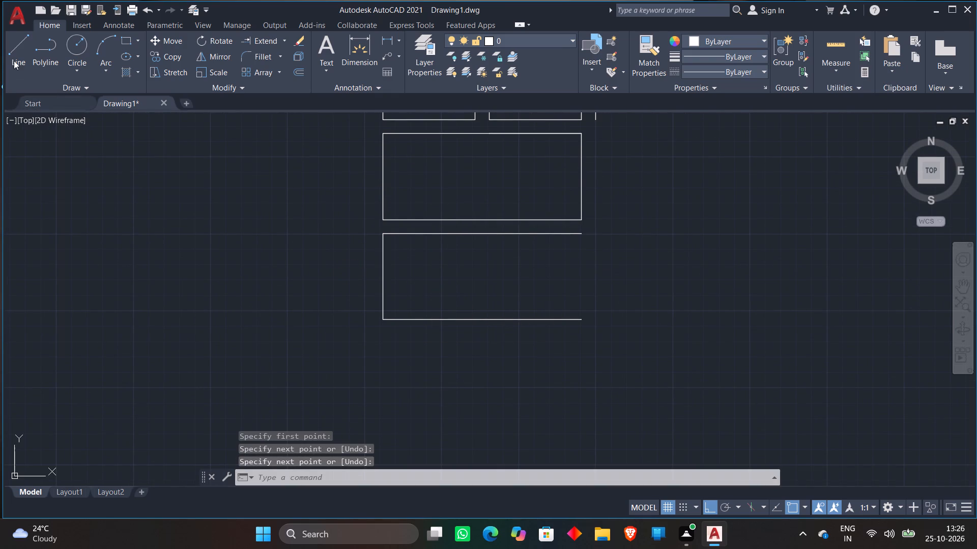
pyautogui.click(14, 58)
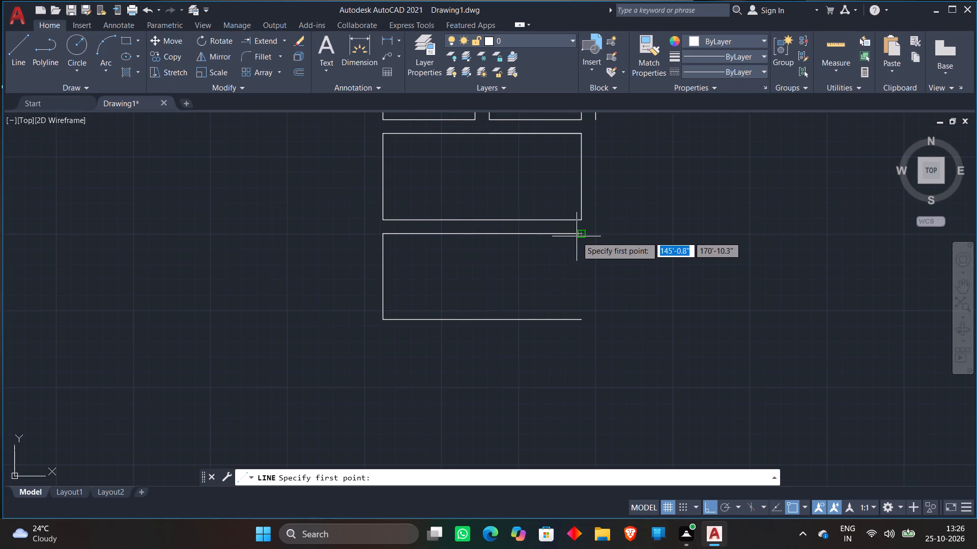
pyautogui.click(580, 234)
pyautogui.click(578, 317)
pyautogui.press('space')
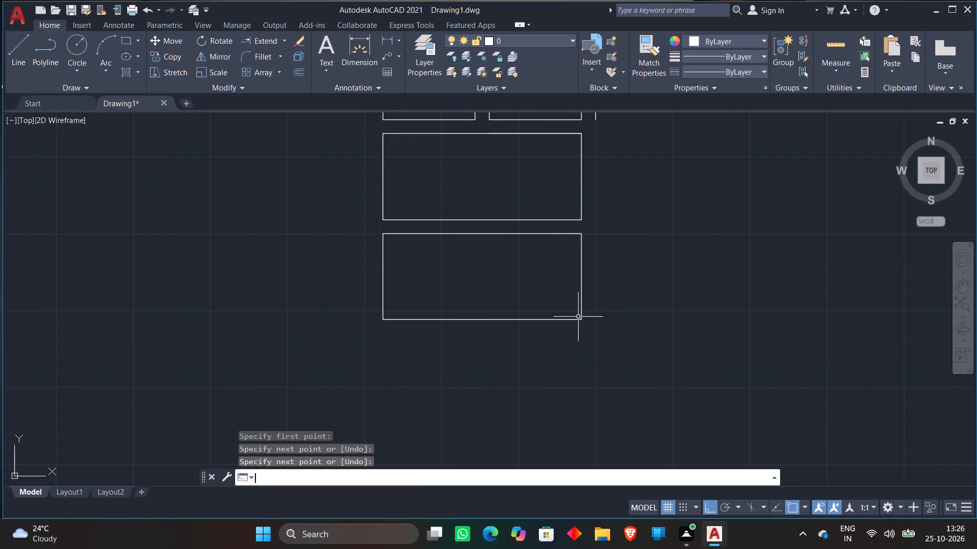
# Offset the upper wide room's right and left lines and the left small room's left line outward by 9".
pyautogui.scroll(-2, 631, 268)
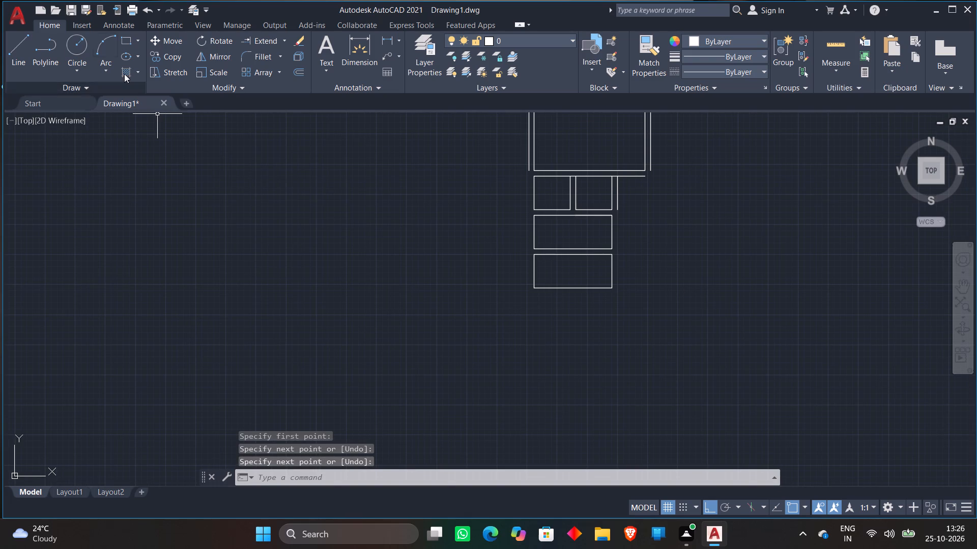
pyautogui.click(298, 75)
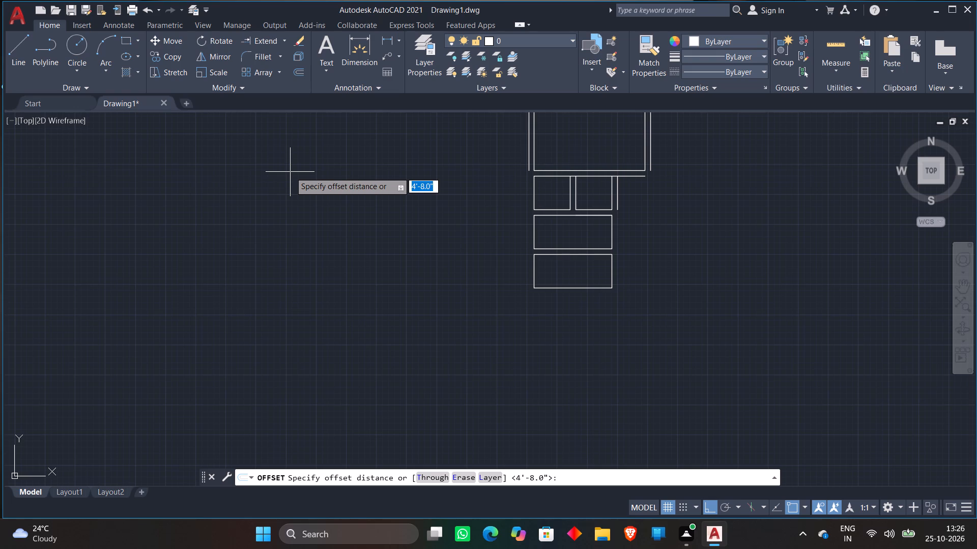
pyautogui.press('9')
pyautogui.hotkey('shift', '"')
pyautogui.press('Return')
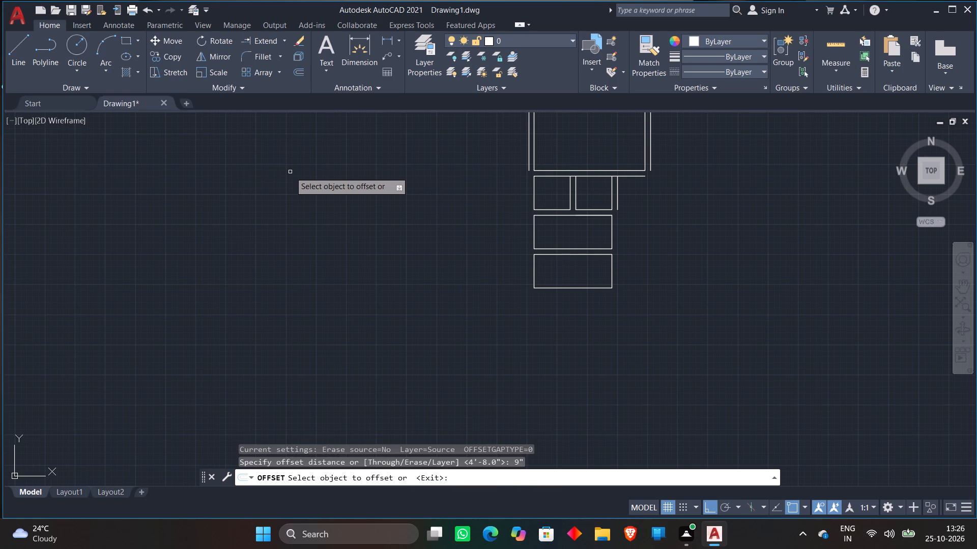
pyautogui.click(613, 227)
pyautogui.click(679, 227)
pyautogui.click(533, 230)
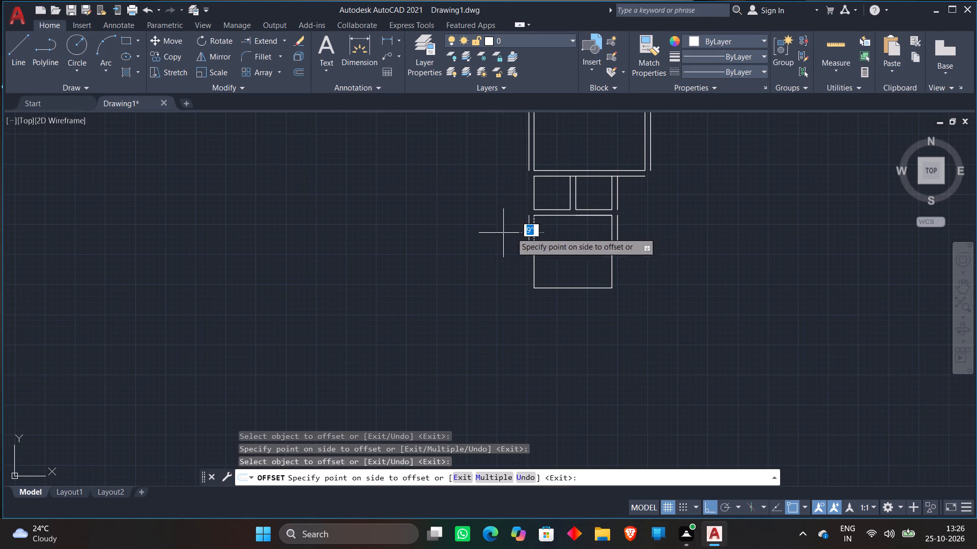
pyautogui.click(389, 235)
pyautogui.click(533, 197)
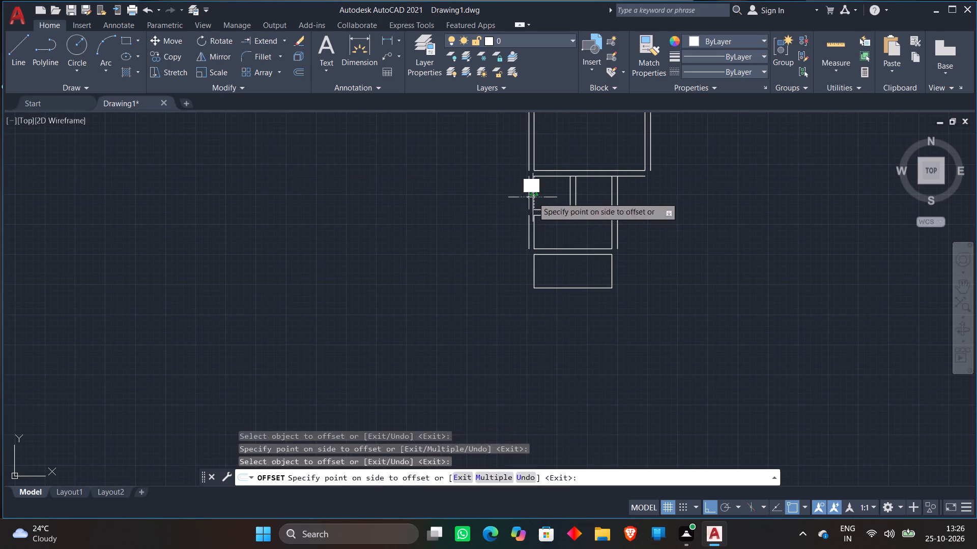
pyautogui.click(404, 200)
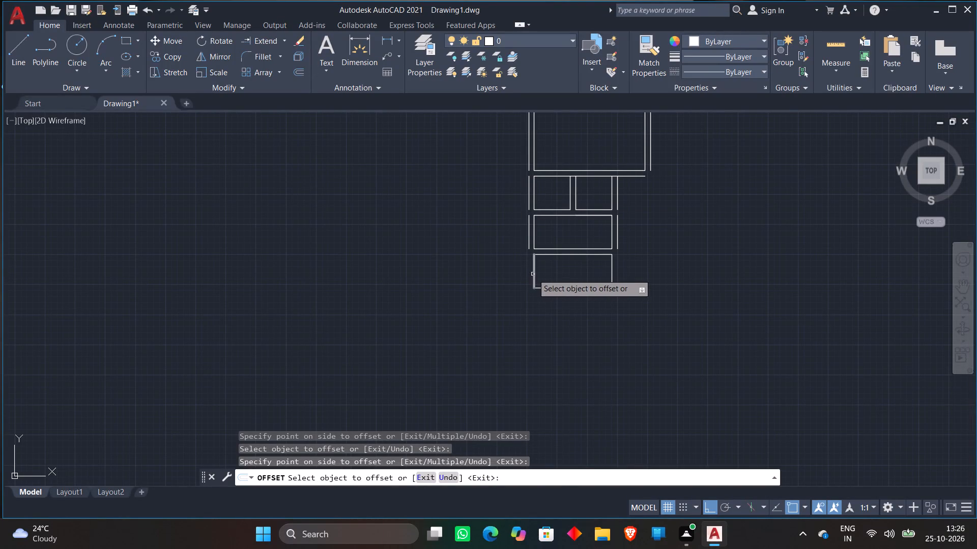
# Offset the lower wide room's left, bottom and right lines outward by 9".
pyautogui.click(533, 274)
pyautogui.click(366, 281)
pyautogui.click(560, 289)
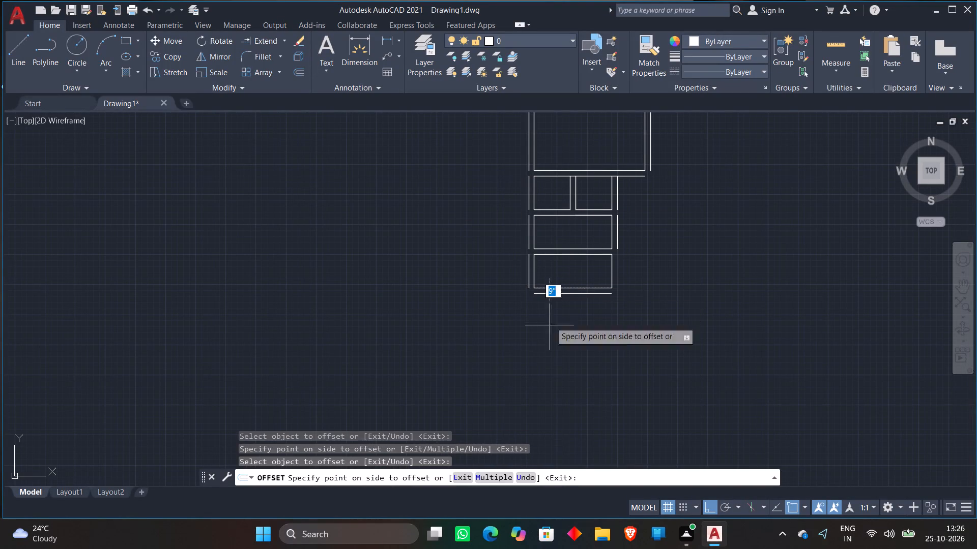
pyautogui.click(543, 341)
pyautogui.click(613, 274)
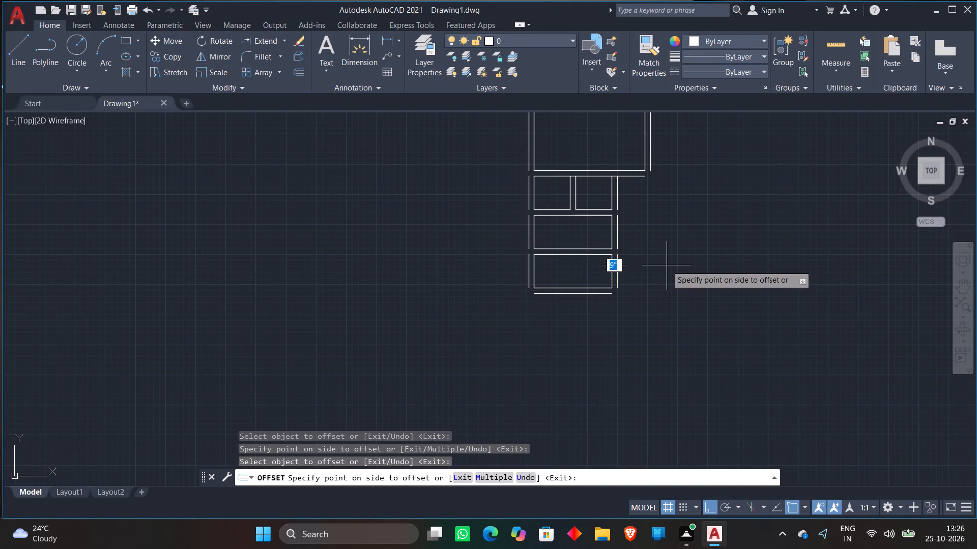
pyautogui.click(667, 265)
pyautogui.press('space')
# Draw a 14' wide by 12'8" deep room downward from the left end of the lowest wall line, closing it along the top.
pyautogui.scroll(-1, 664, 258)
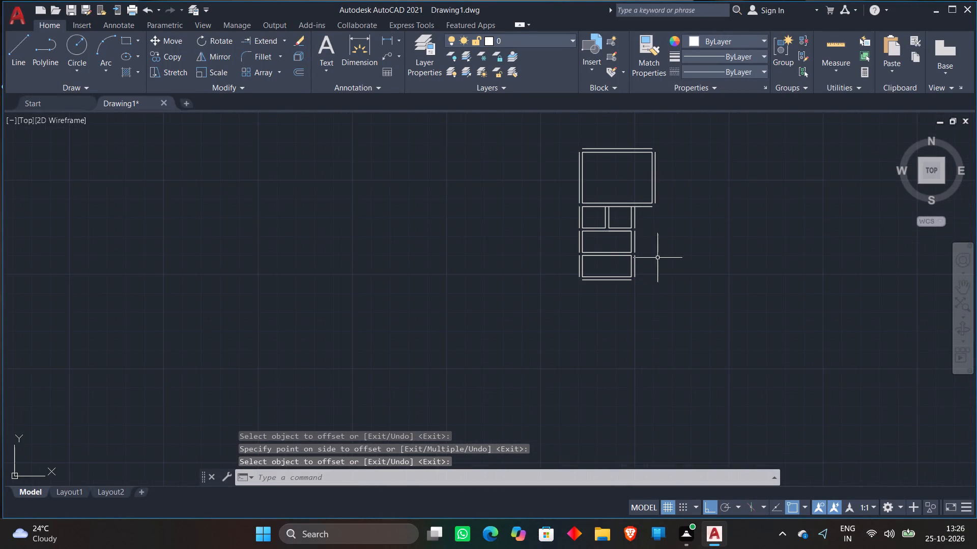
pyautogui.moveTo(654, 258); pyautogui.dragTo(559, 203, button='middle')
pyautogui.scroll(2, 561, 203)
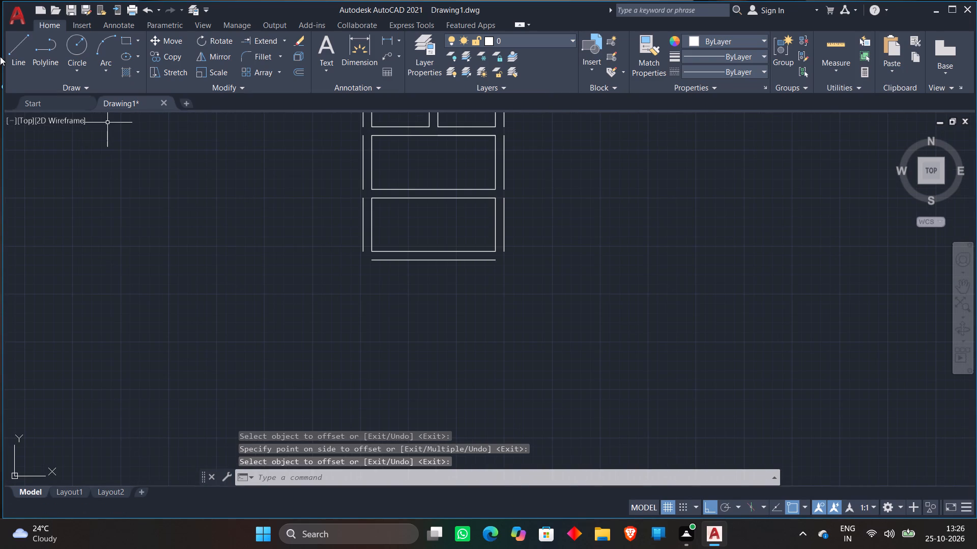
pyautogui.click(16, 45)
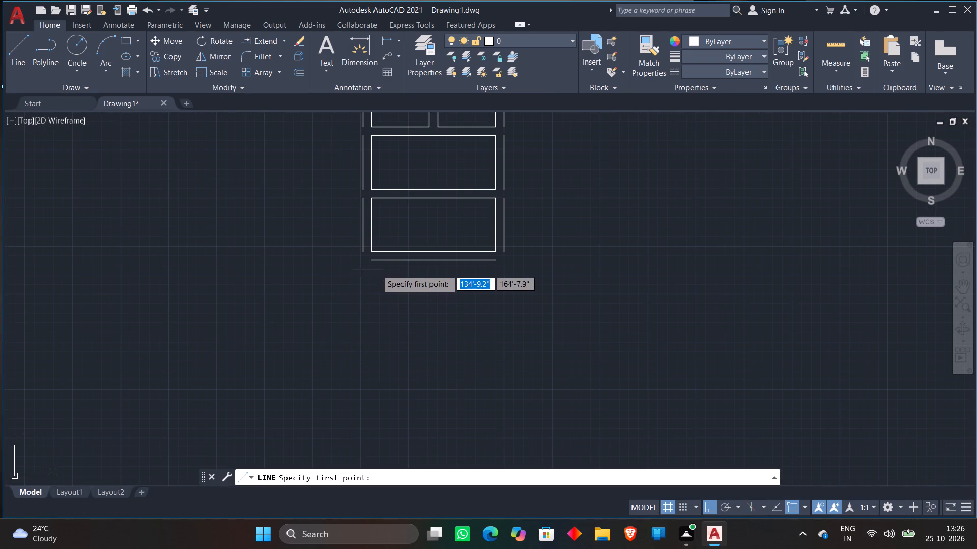
pyautogui.click(375, 263)
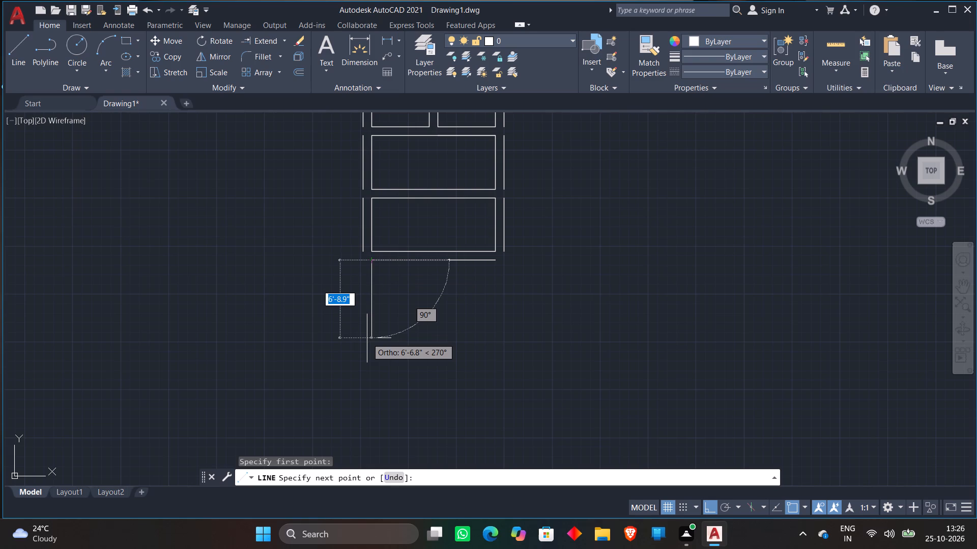
pyautogui.write('12')
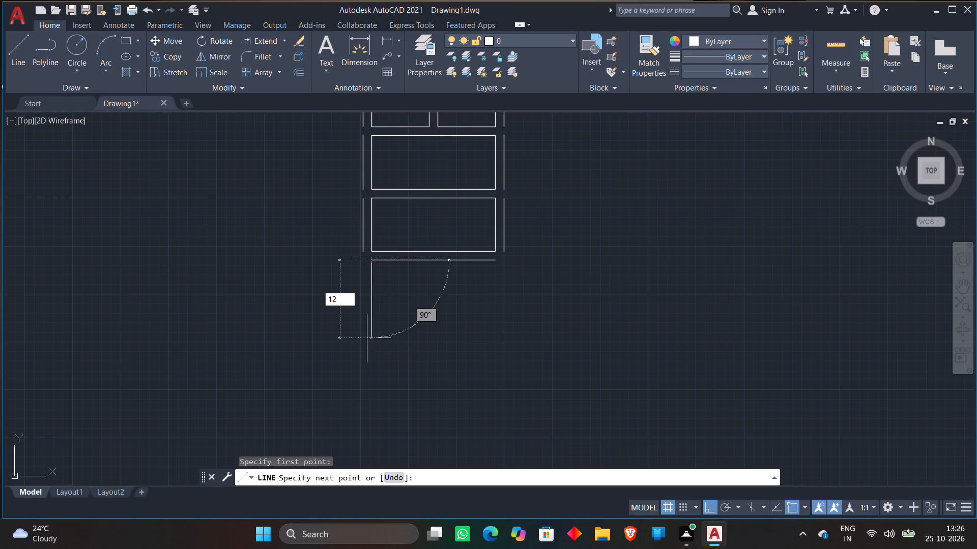
pyautogui.write("'8")
pyautogui.hotkey('shift', '"')
pyautogui.press('Return')
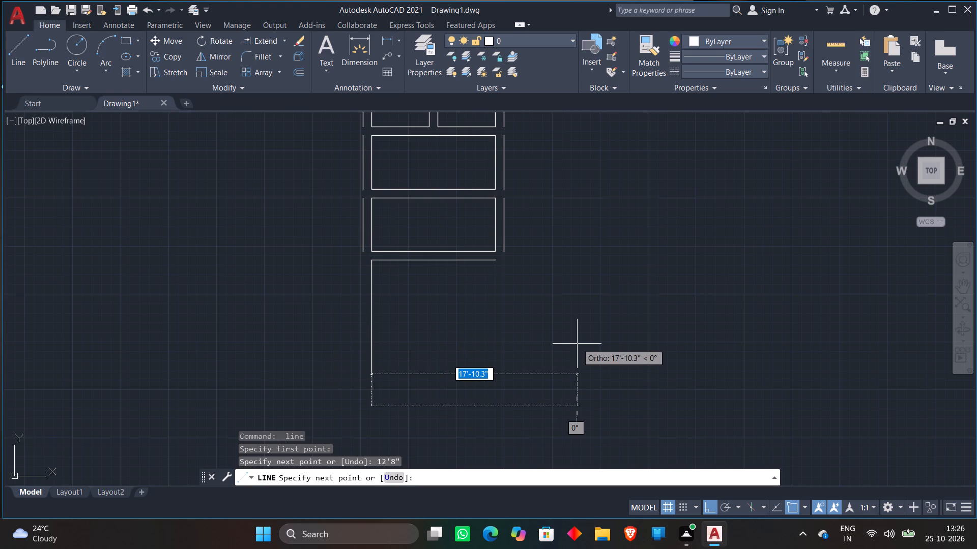
pyautogui.write("14'")
pyautogui.press('Return')
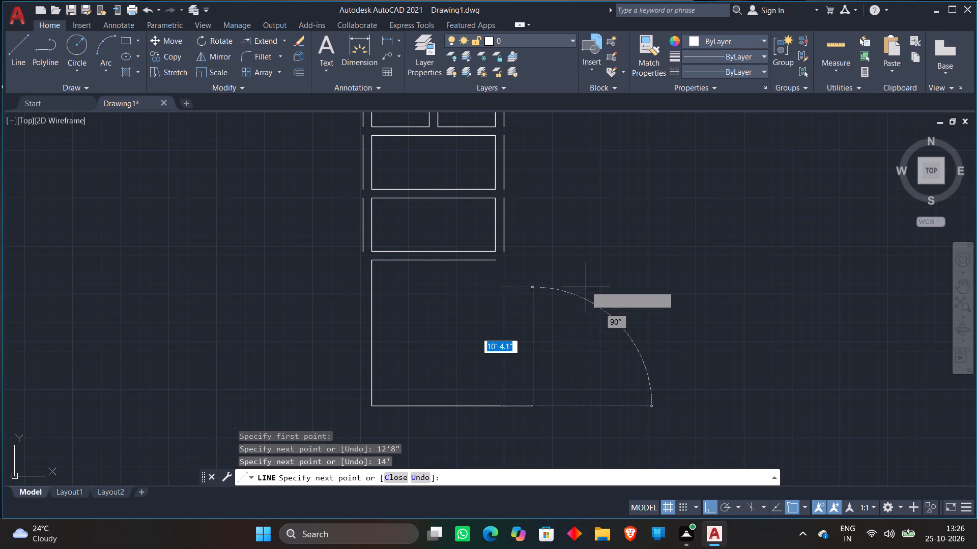
pyautogui.write('12\'8"')
pyautogui.press('Return')
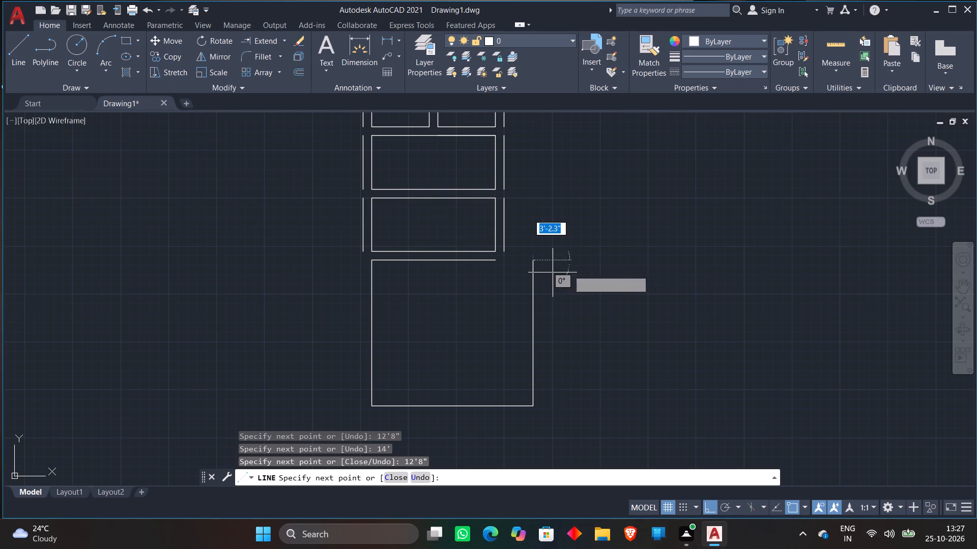
pyautogui.click(487, 261)
pyautogui.press('space')
# Offset the left, bottom, right and top lines of the 14' by 12'8" room outward by 9".
pyautogui.scroll(-1, 656, 250)
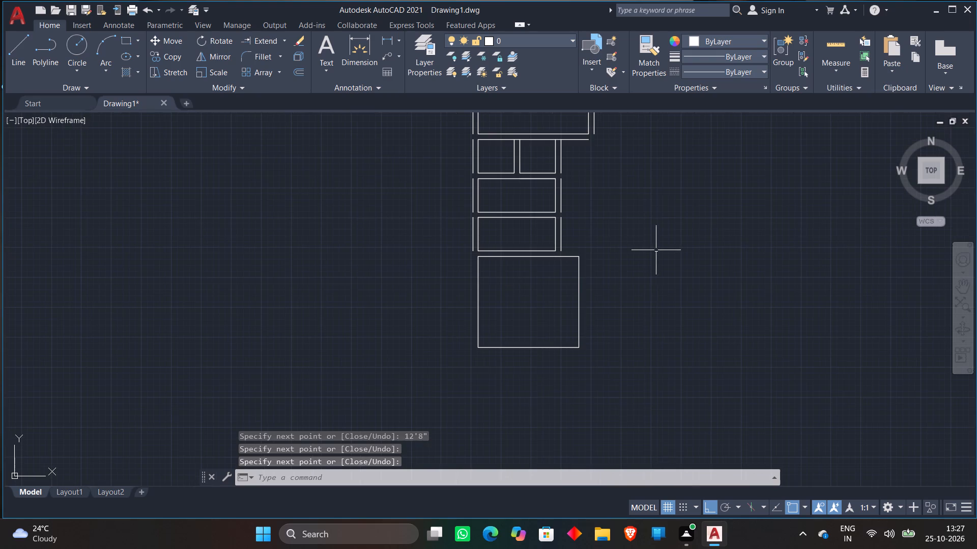
pyautogui.click(302, 72)
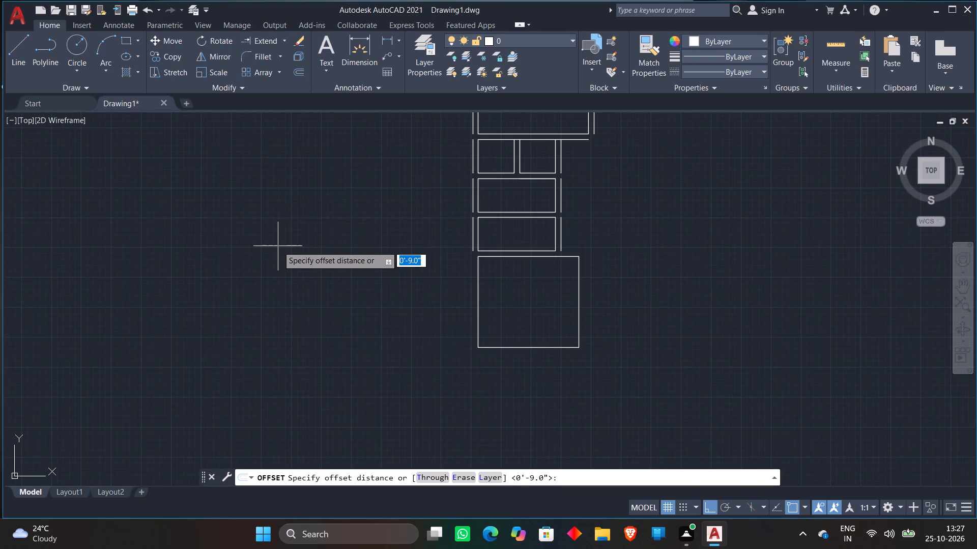
pyautogui.press('space')
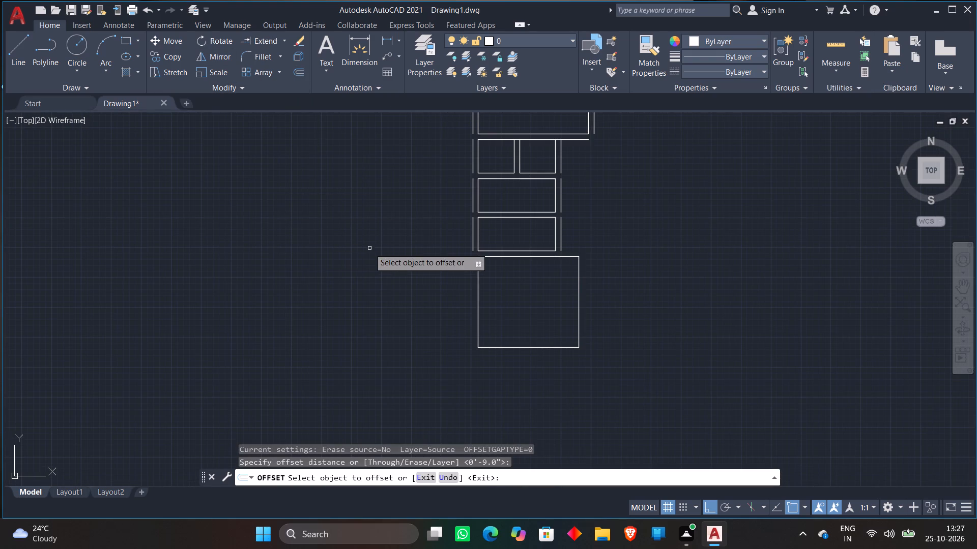
pyautogui.click(477, 280)
pyautogui.click(310, 286)
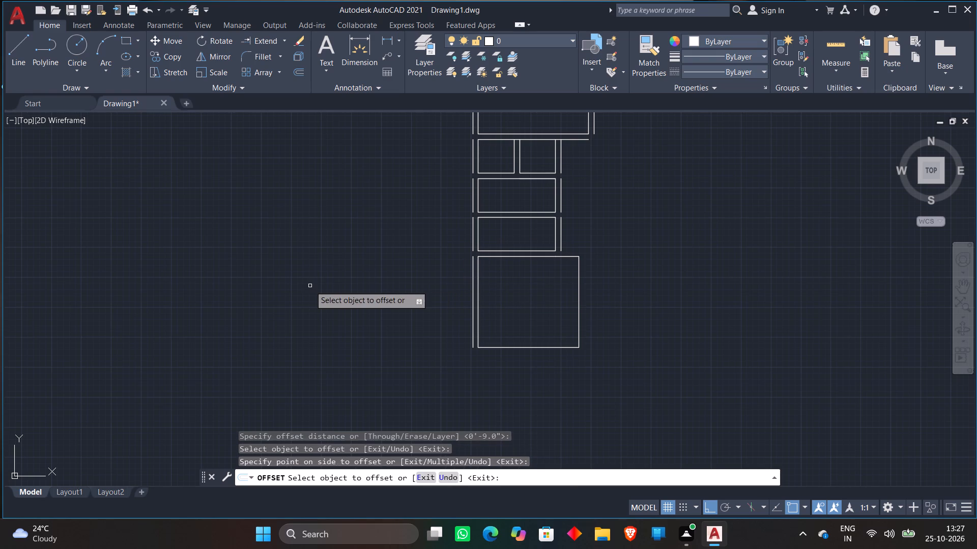
pyautogui.click(501, 348)
pyautogui.click(480, 396)
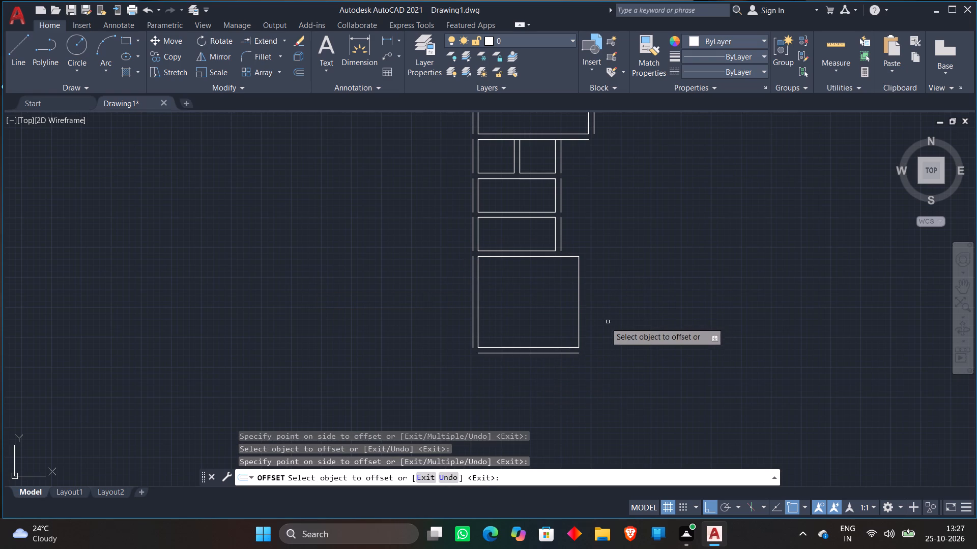
pyautogui.click(580, 329)
pyautogui.click(692, 308)
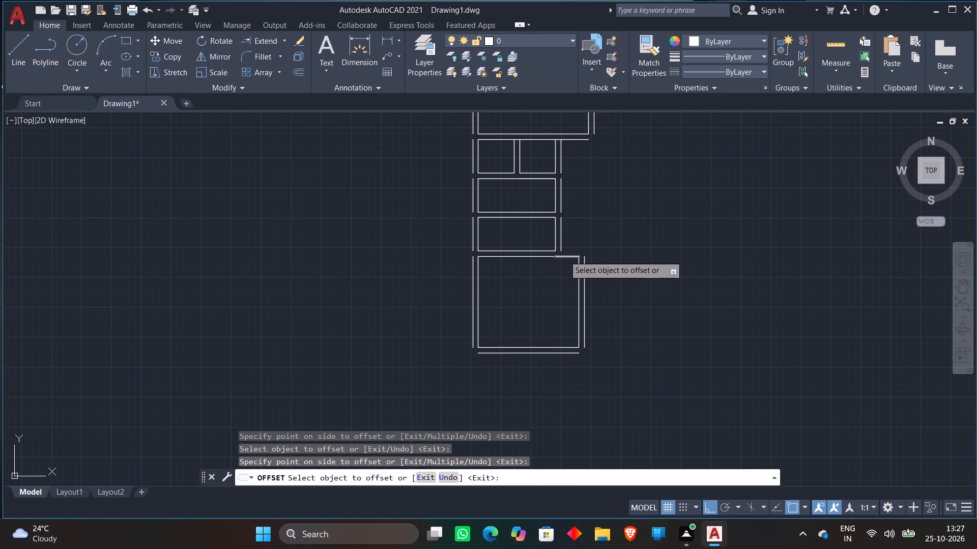
pyautogui.click(567, 257)
pyautogui.click(583, 234)
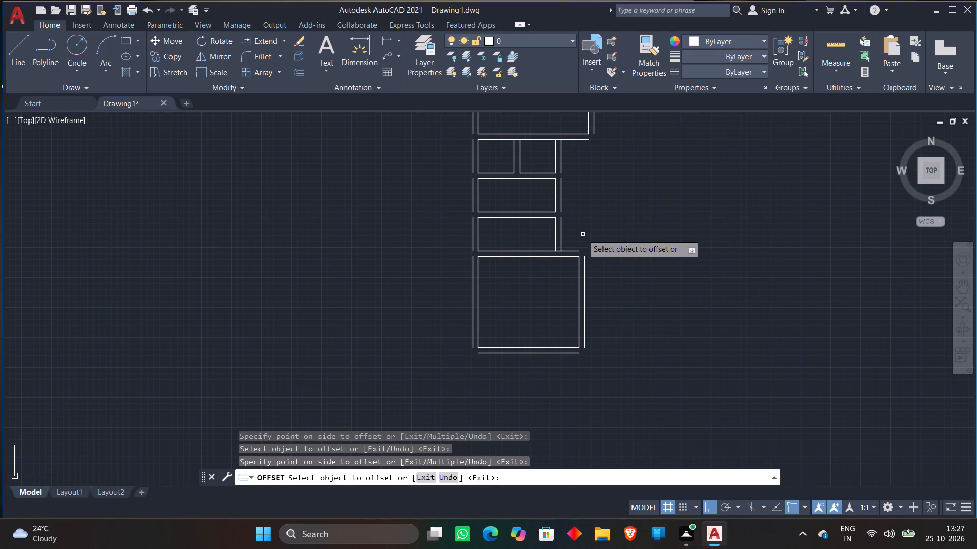
pyautogui.press('space')
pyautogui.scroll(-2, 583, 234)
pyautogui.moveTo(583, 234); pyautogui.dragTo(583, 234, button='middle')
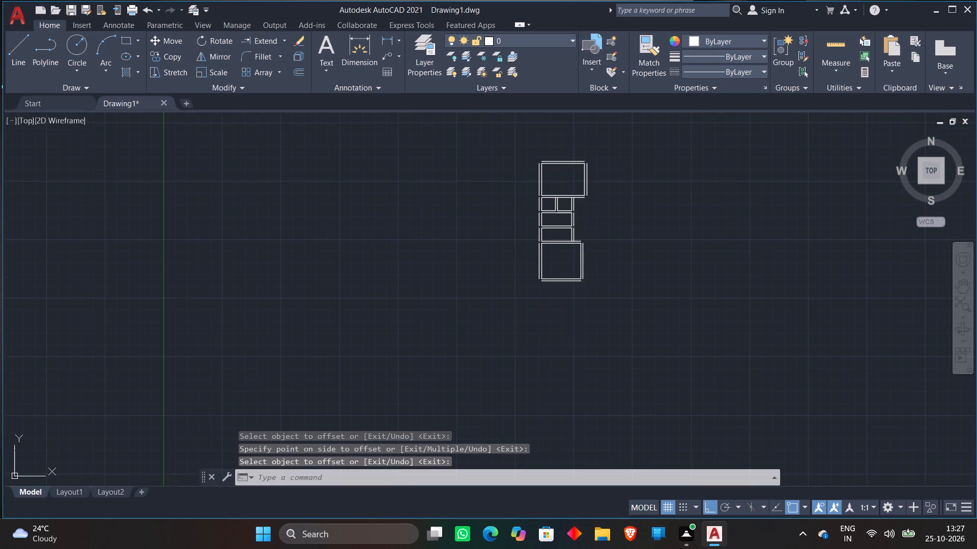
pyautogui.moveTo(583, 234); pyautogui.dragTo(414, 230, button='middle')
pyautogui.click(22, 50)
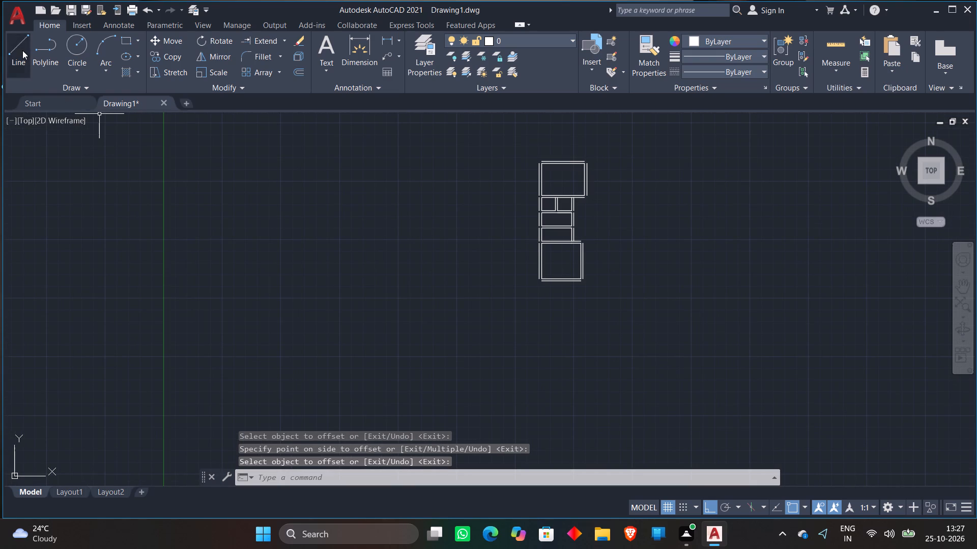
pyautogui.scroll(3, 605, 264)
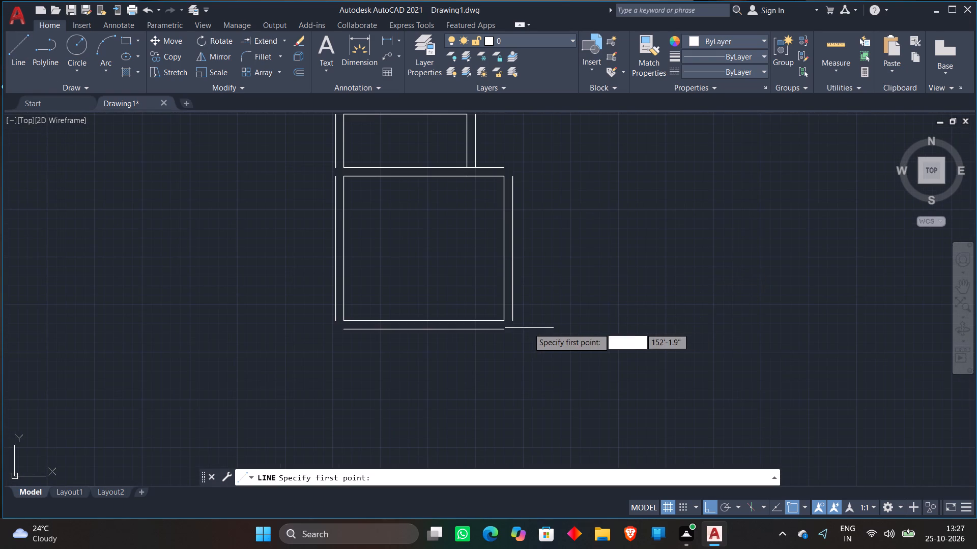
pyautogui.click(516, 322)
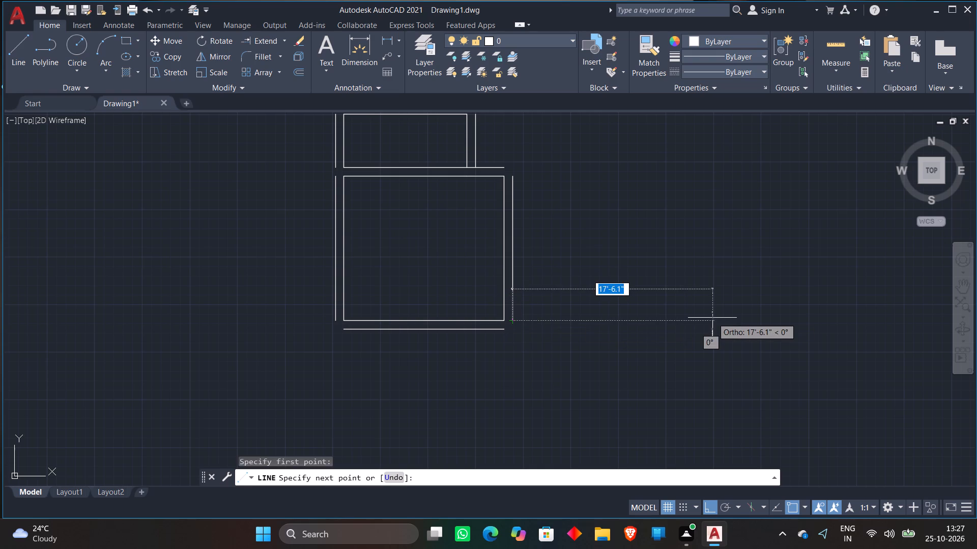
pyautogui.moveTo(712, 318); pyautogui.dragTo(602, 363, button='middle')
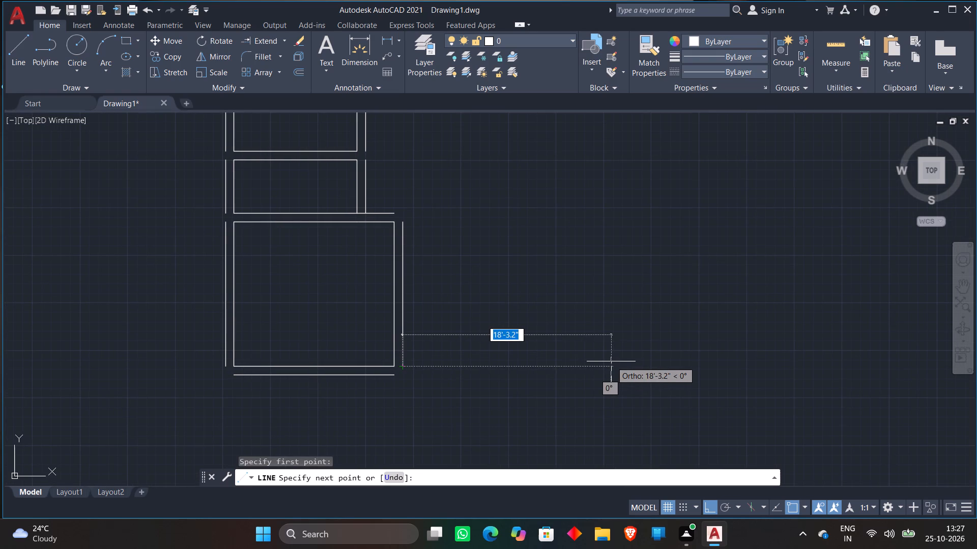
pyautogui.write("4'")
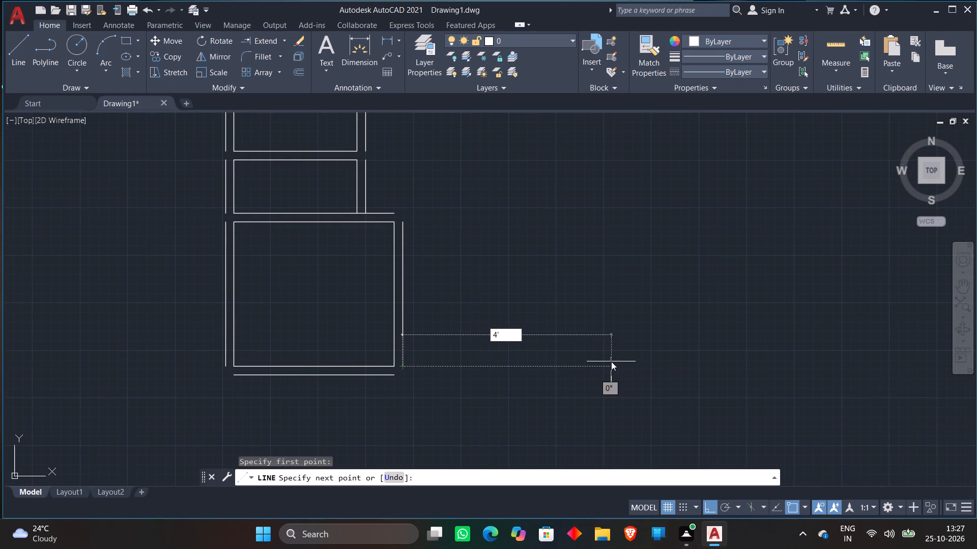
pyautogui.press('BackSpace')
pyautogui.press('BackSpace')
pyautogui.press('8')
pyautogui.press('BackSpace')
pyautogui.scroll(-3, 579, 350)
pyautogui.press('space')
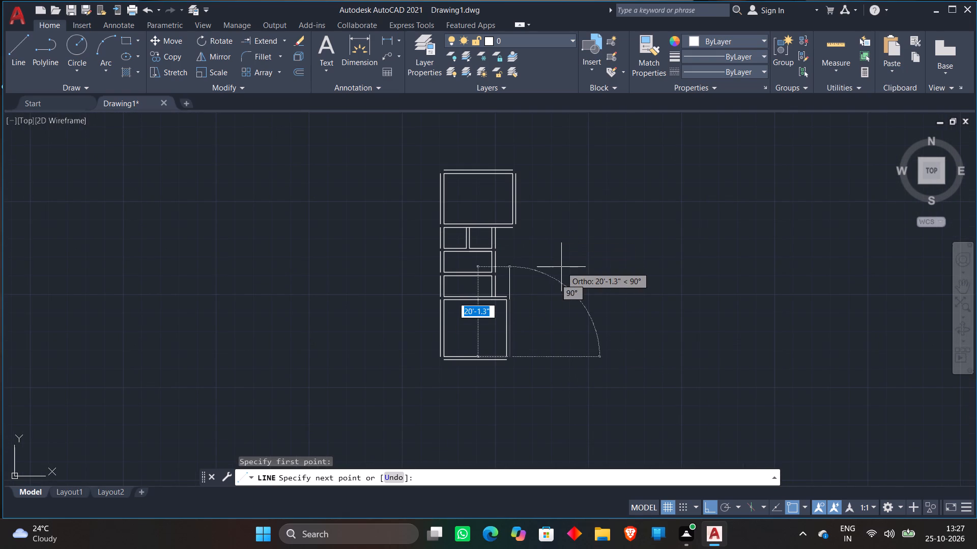
# Draw a 5' line rightward from the top end of the uppermost room's outer right wall line, continuing 7'4" downward.
pyautogui.scroll(-1, 561, 267)
pyautogui.moveTo(561, 267); pyautogui.dragTo(542, 351, button='middle')
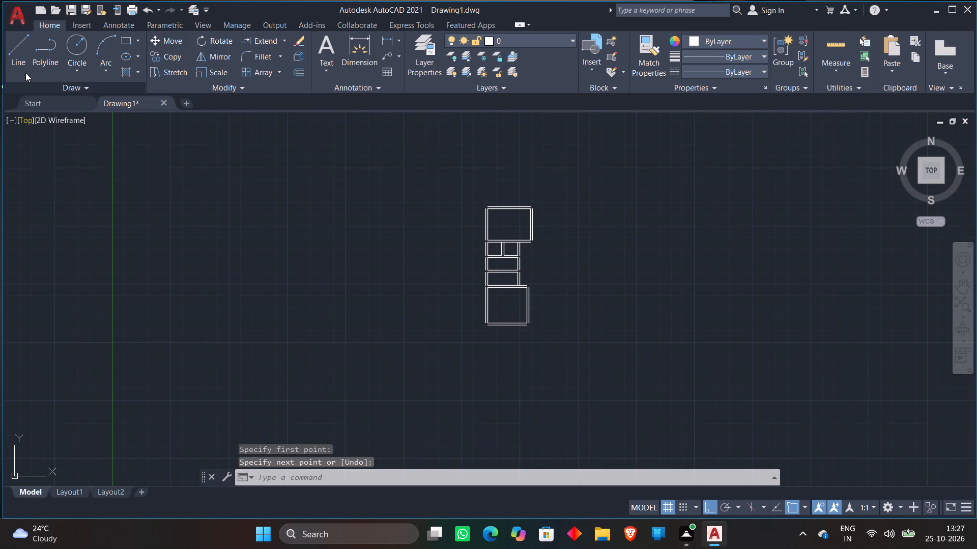
pyautogui.click(22, 54)
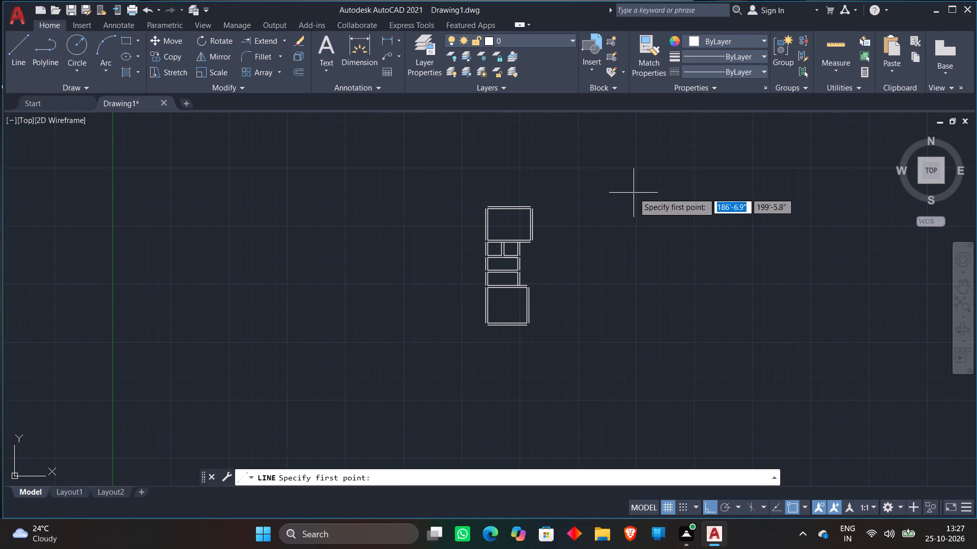
pyautogui.scroll(2, 571, 193)
pyautogui.click(473, 229)
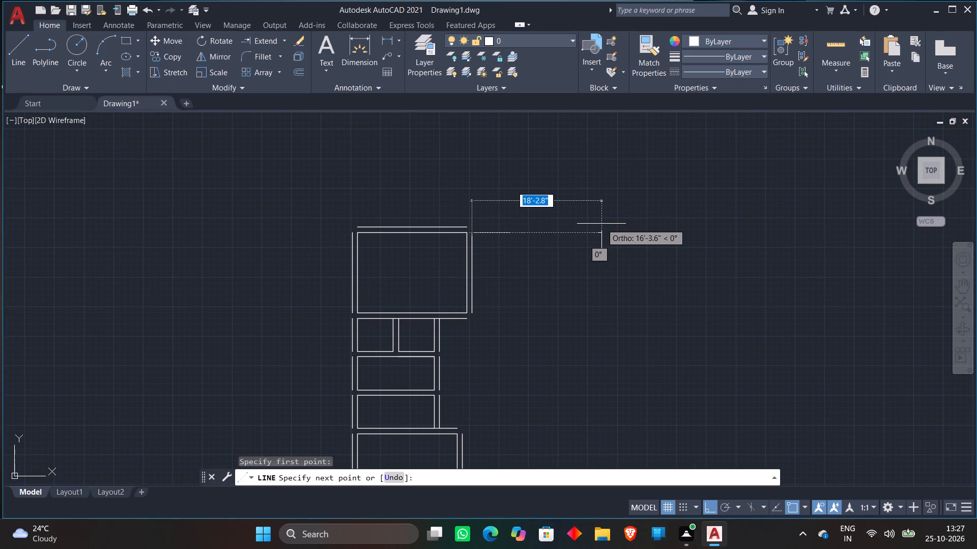
pyautogui.write("5'")
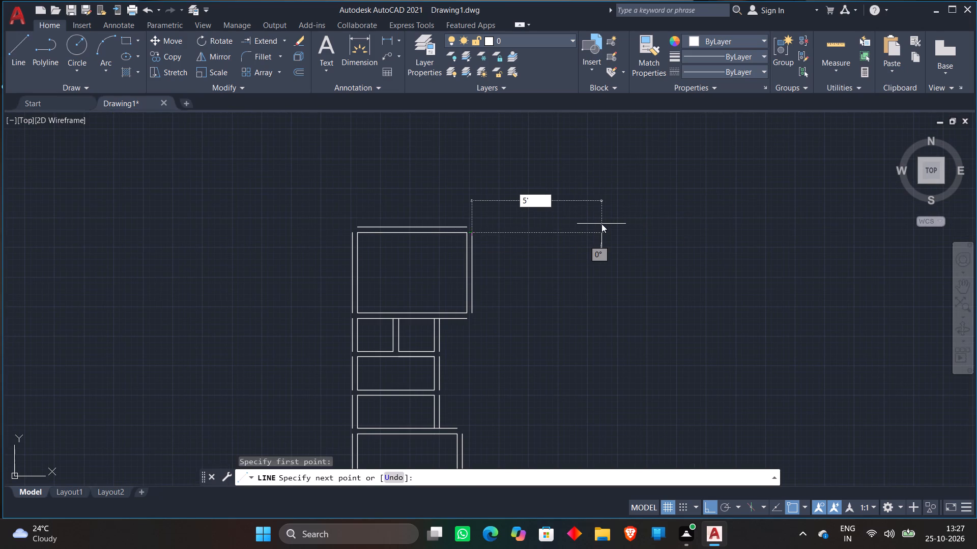
pyautogui.press('Return')
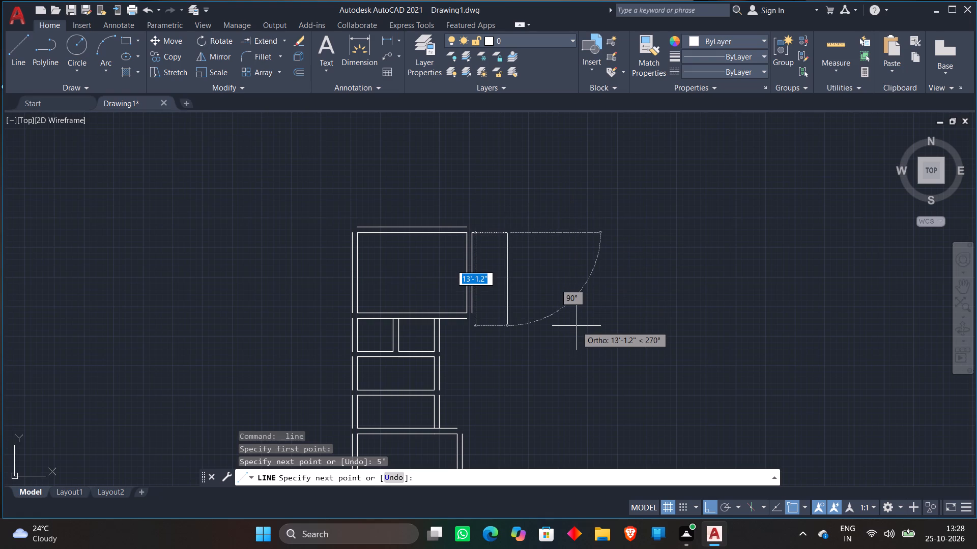
pyautogui.write("7'4")
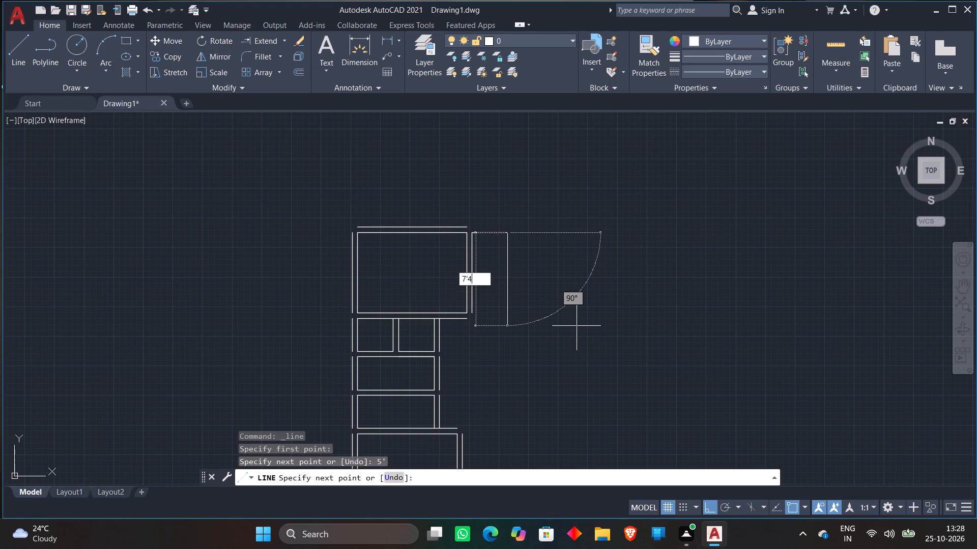
pyautogui.hotkey('shift', '"')
pyautogui.press('Return')
pyautogui.press('space')
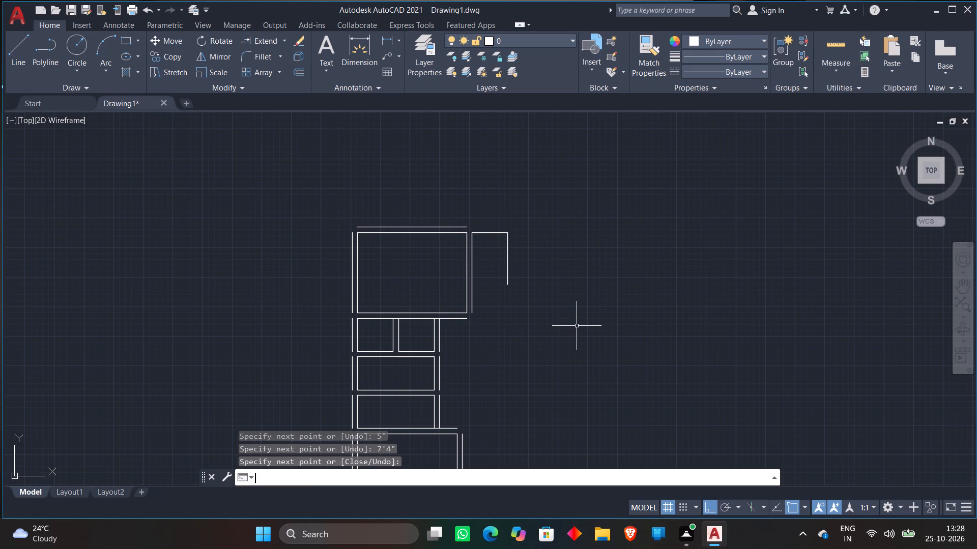
# Offset the new 5' top line upward and the 7'4" right line outward by 9".
pyautogui.press('o')
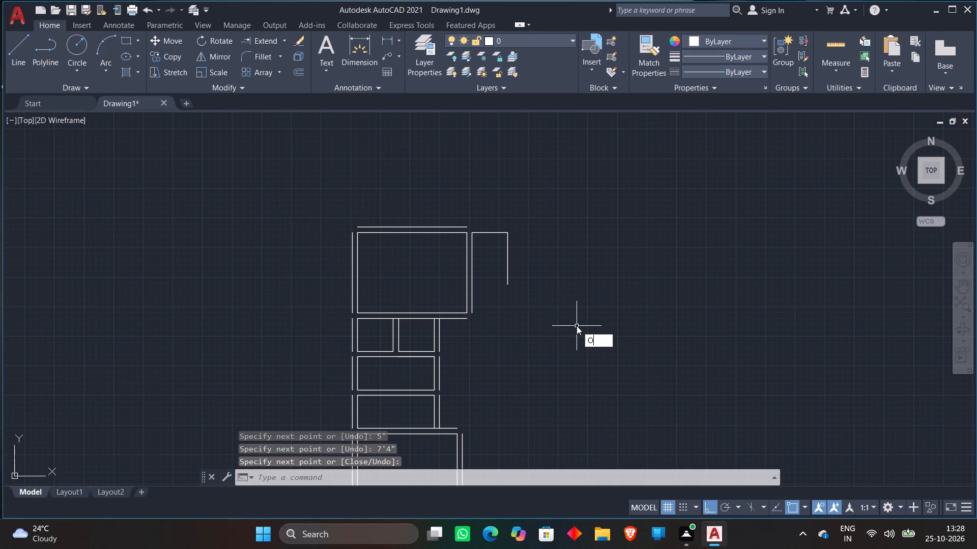
pyautogui.press('Return')
pyautogui.press('space')
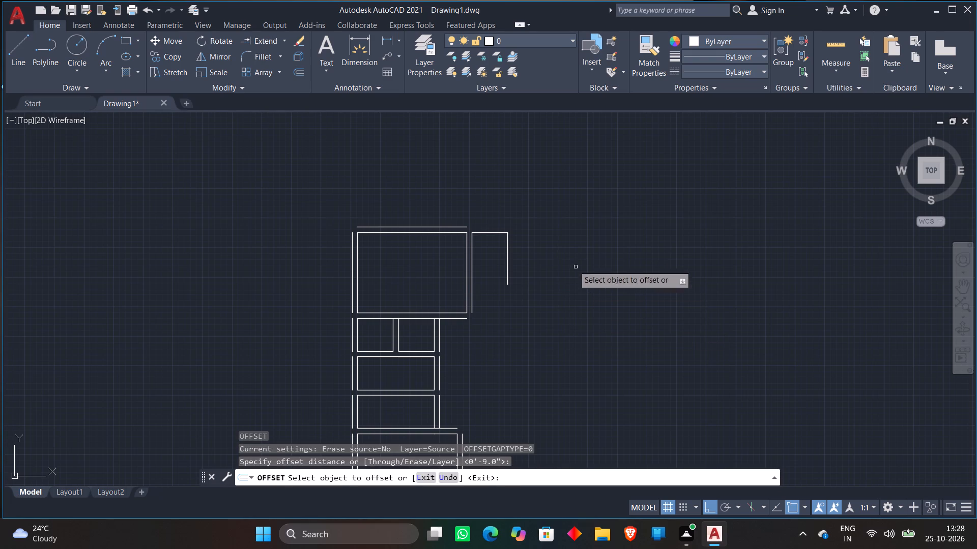
pyautogui.scroll(1, 482, 207)
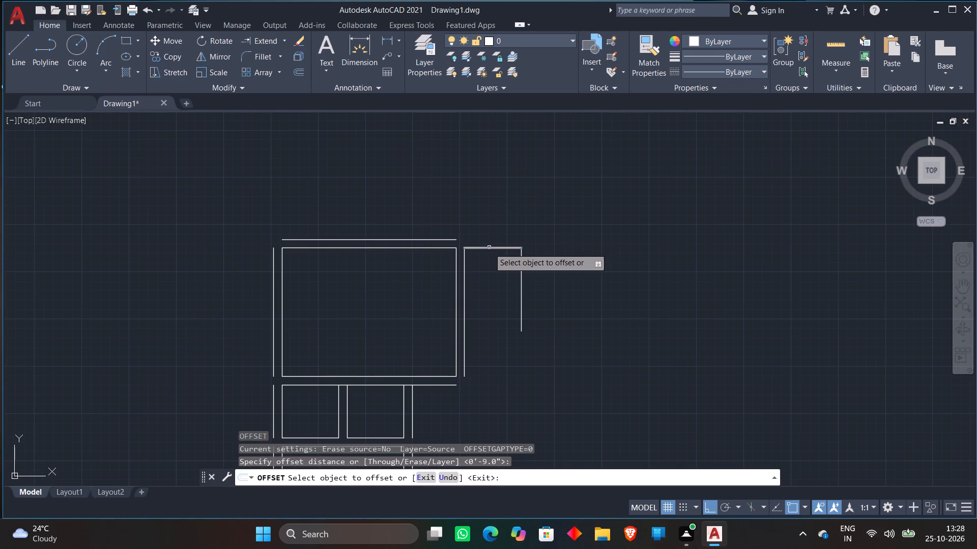
pyautogui.click(489, 248)
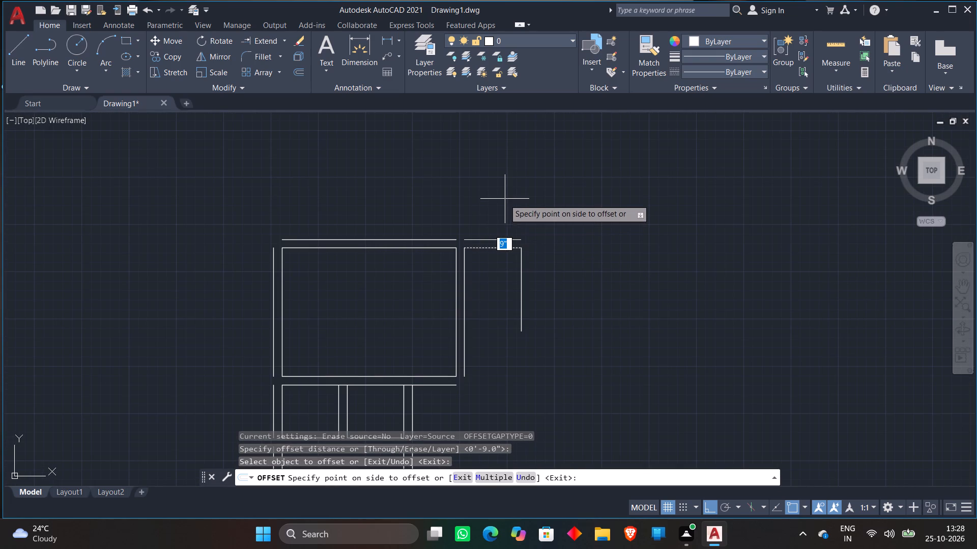
pyautogui.click(505, 198)
pyautogui.click(521, 266)
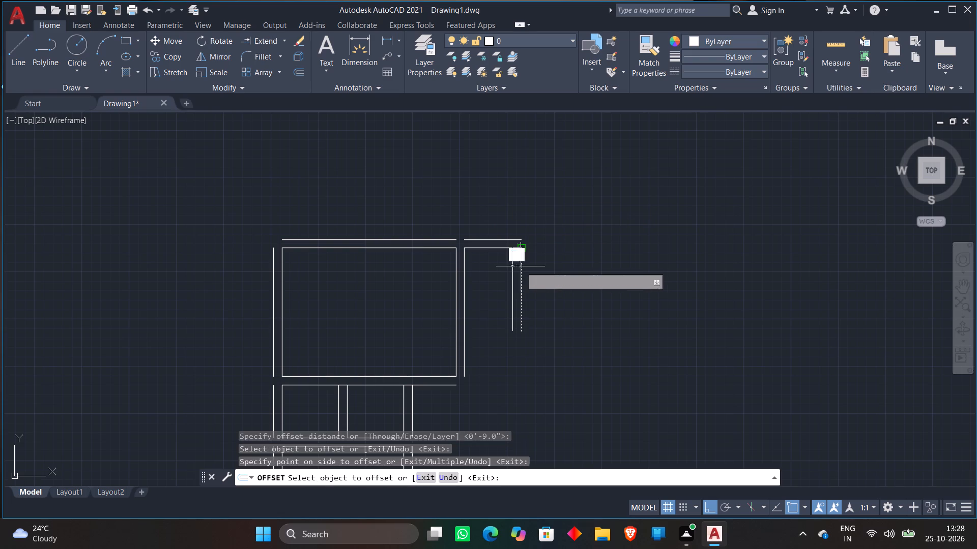
pyautogui.click(653, 263)
pyautogui.press('space')
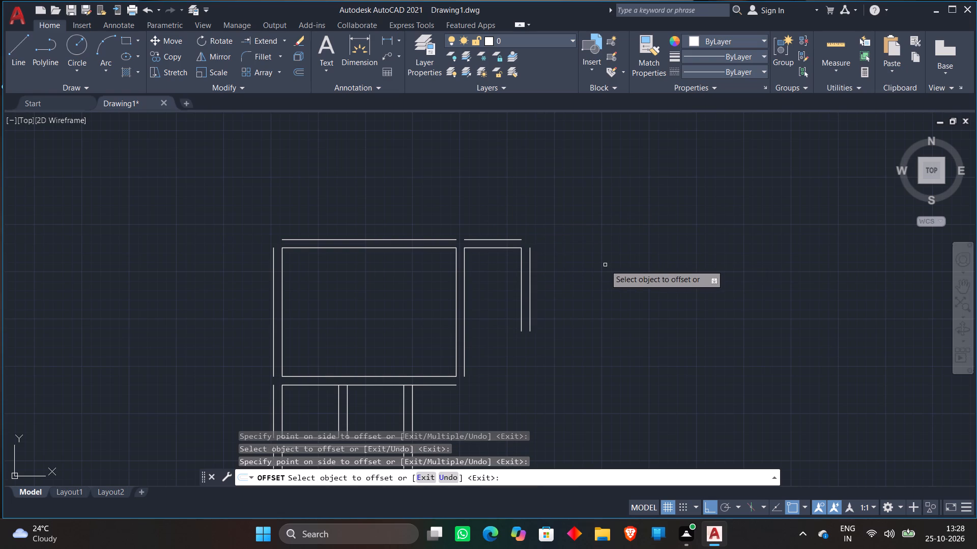
# Draw a horizontal line about 5'11" long rightward from the bottom end of the uppermost room's outer right wall line.
pyautogui.scroll(-2, 605, 265)
pyautogui.moveTo(604, 302); pyautogui.dragTo(602, 302, button='middle')
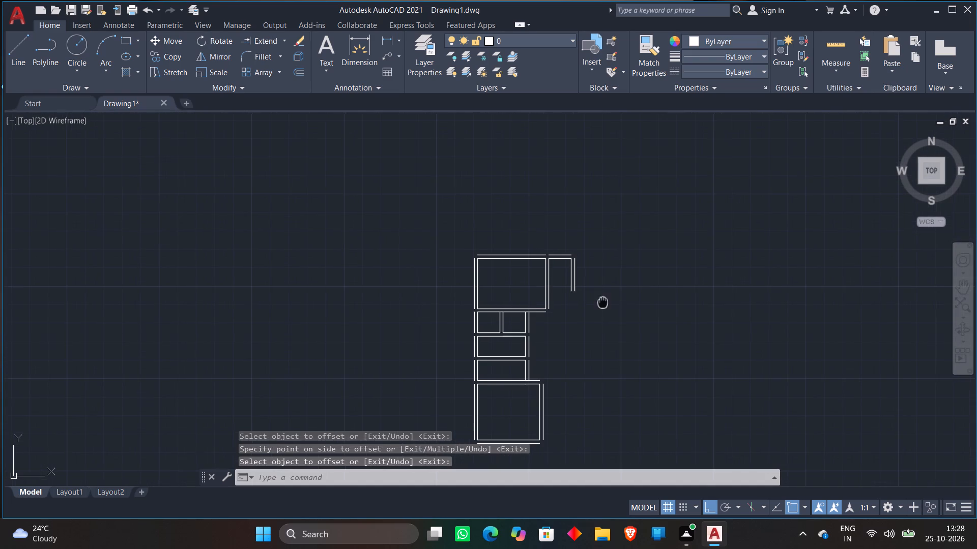
pyautogui.moveTo(602, 302); pyautogui.dragTo(593, 270, button='middle')
pyautogui.scroll(2, 570, 261)
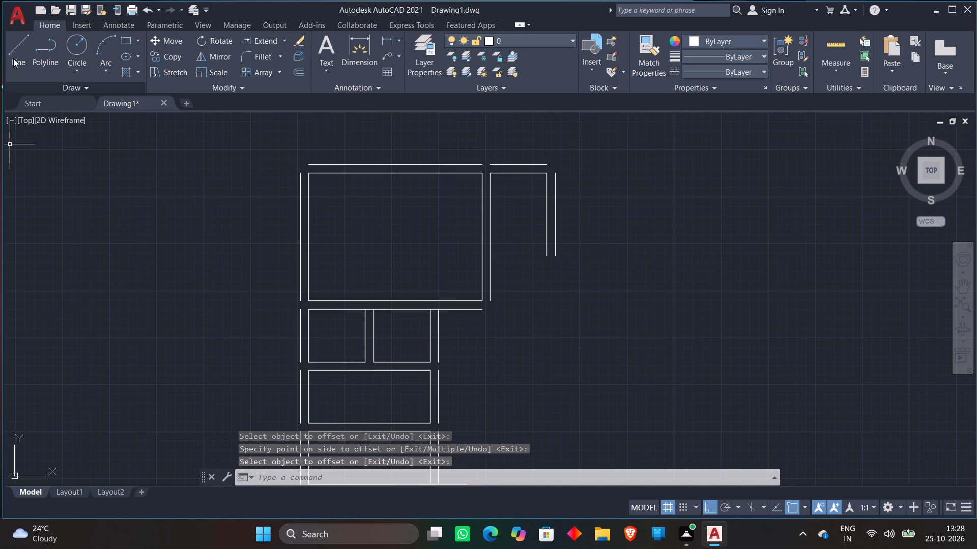
pyautogui.click(13, 58)
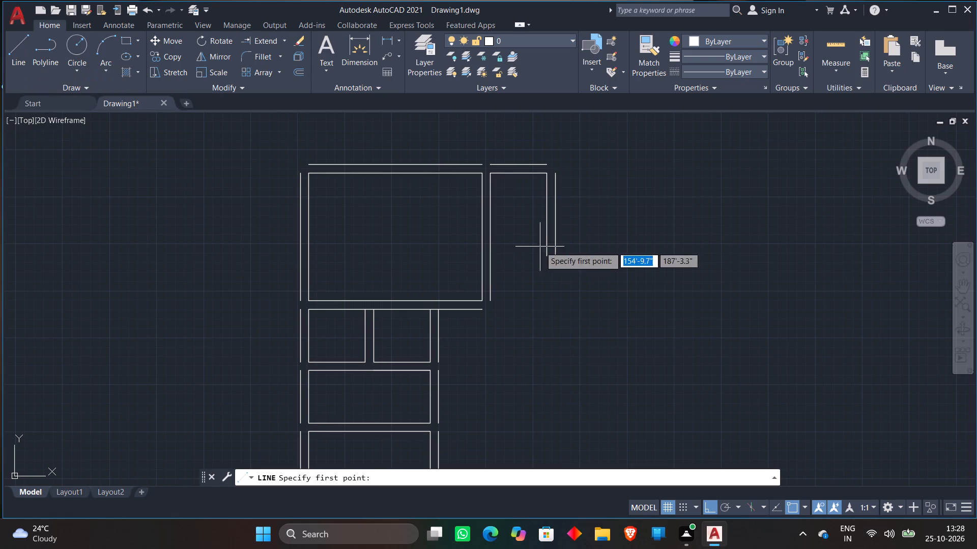
pyautogui.click(494, 301)
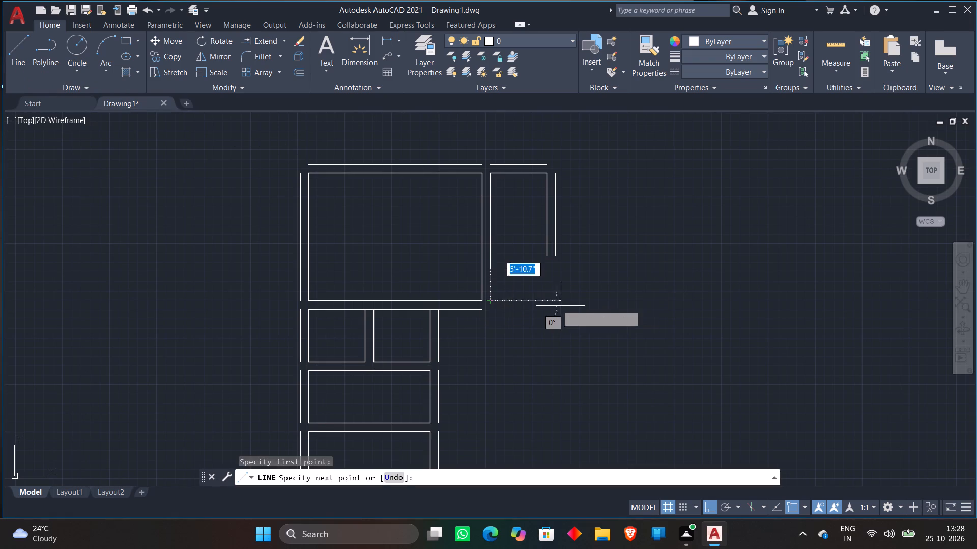
pyautogui.click(557, 287)
pyautogui.press('space')
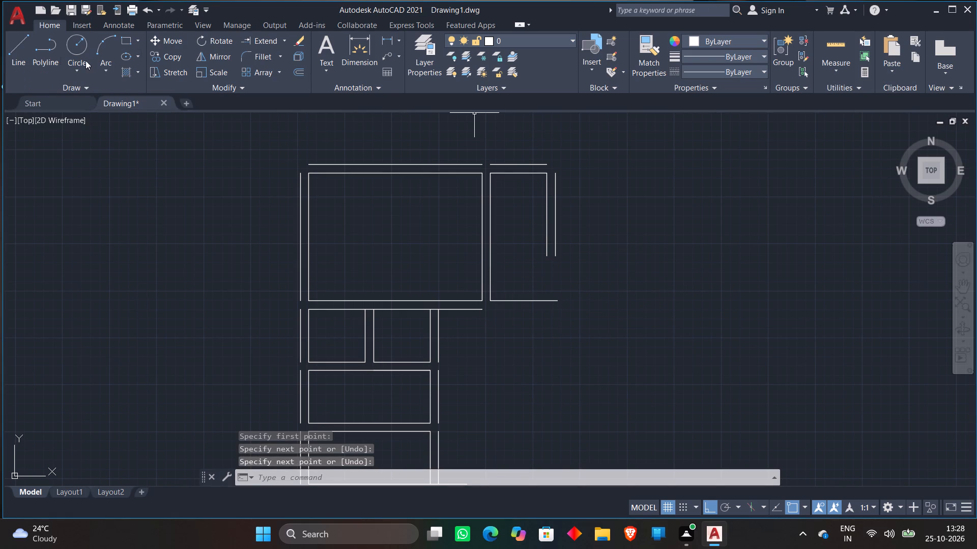
# Close the 5' by 7'4" room's bottom with a line from its lower right corner, extended to the uppermost room's outer right wall line.
pyautogui.click(15, 59)
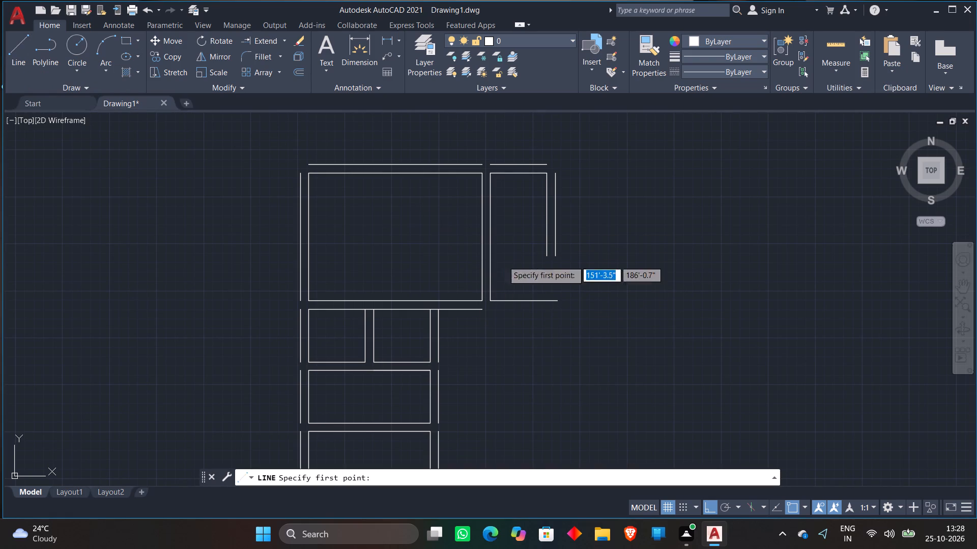
pyautogui.scroll(1, 557, 265)
pyautogui.click(534, 253)
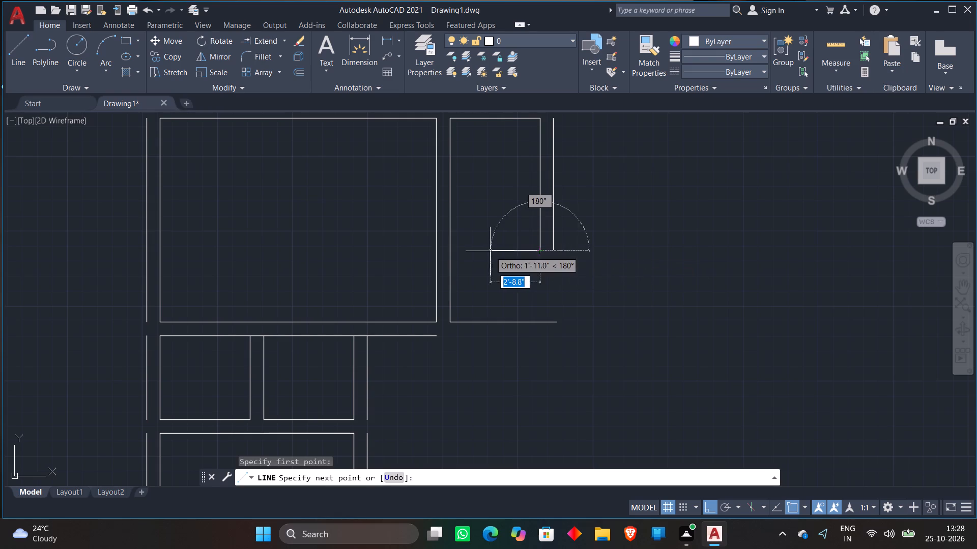
pyautogui.click(490, 251)
pyautogui.press('space')
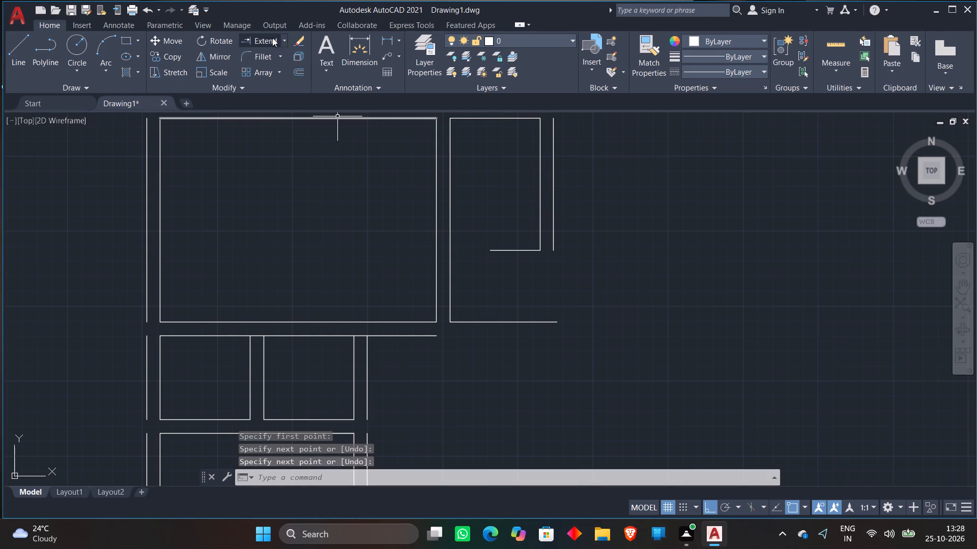
pyautogui.click(272, 38)
pyautogui.click(501, 251)
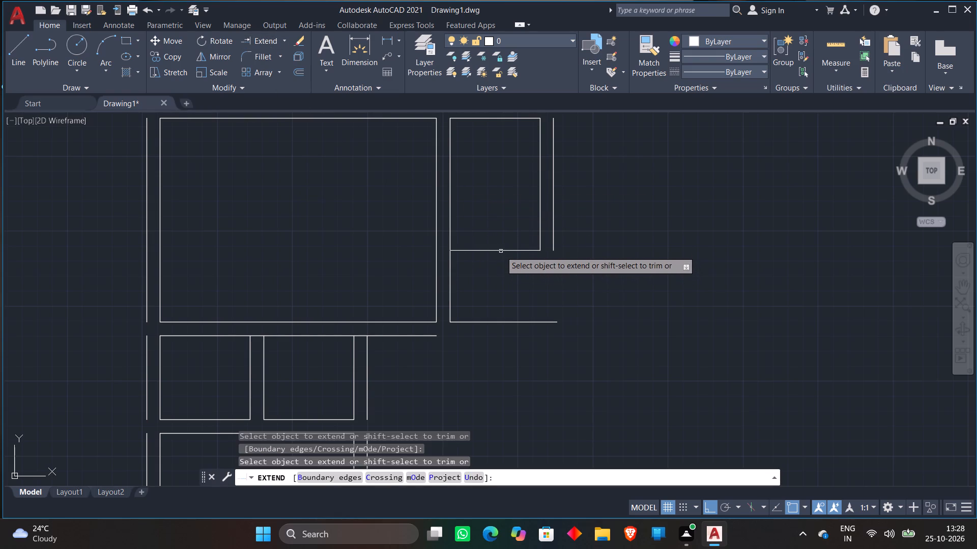
pyautogui.press('space')
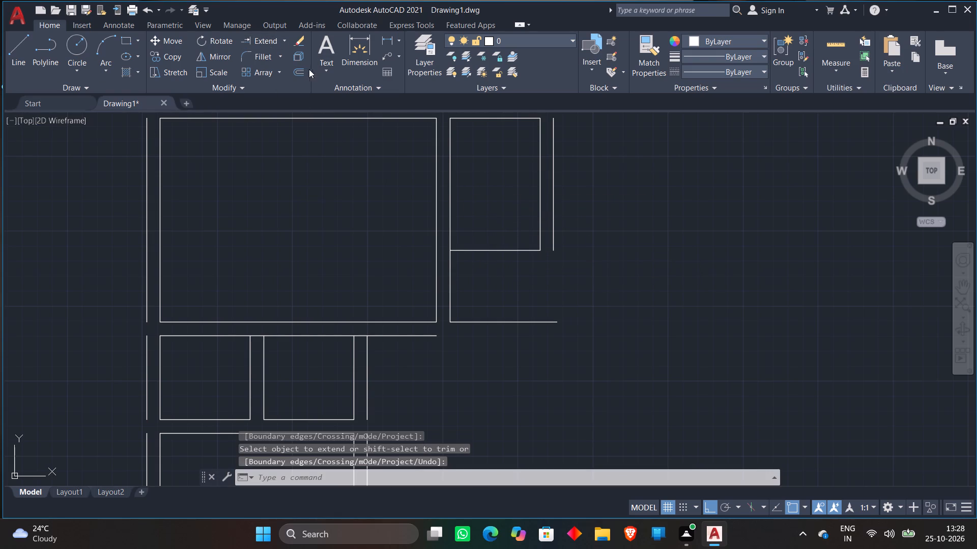
# Offset the 5' by 7'4" room's bottom line and the horizontal line below it downward by 9".
pyautogui.click(298, 75)
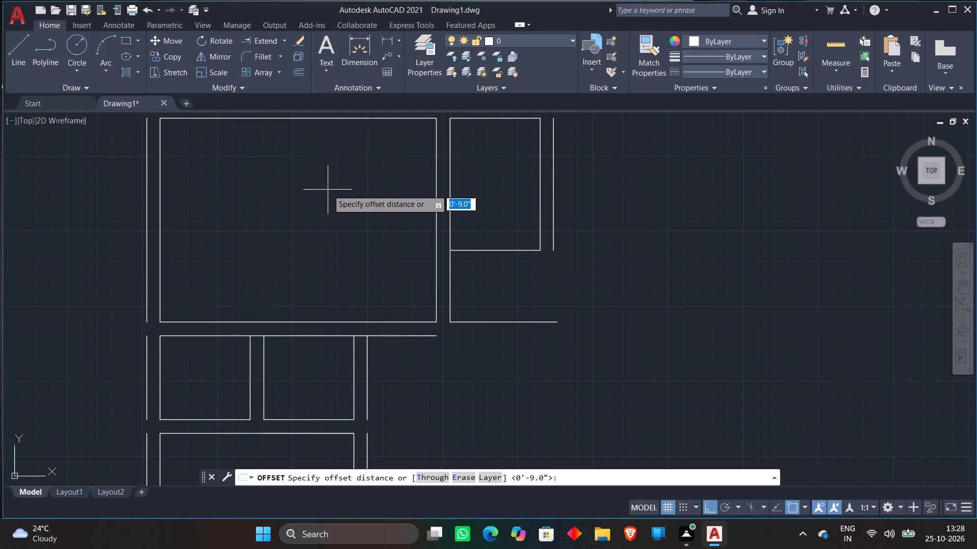
pyautogui.press('space')
pyautogui.click(497, 251)
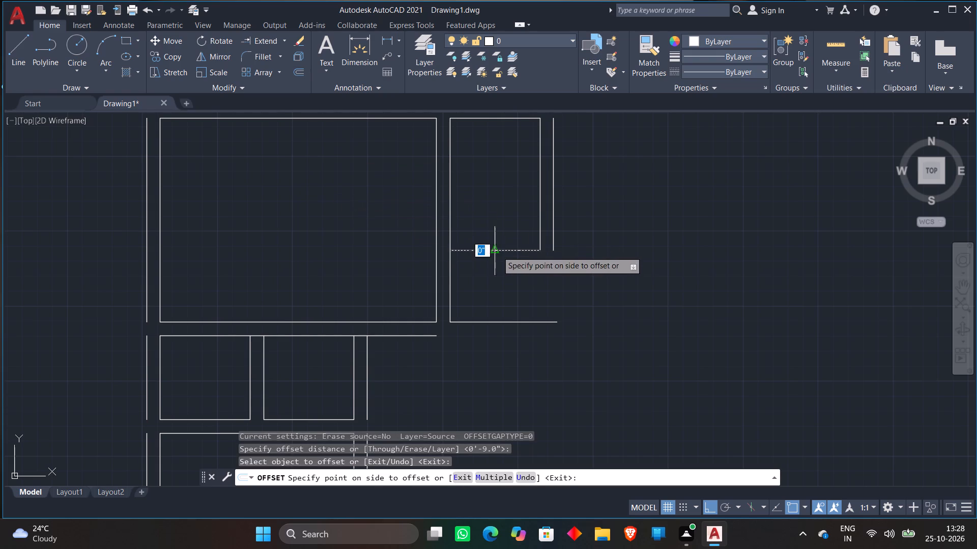
pyautogui.click(489, 285)
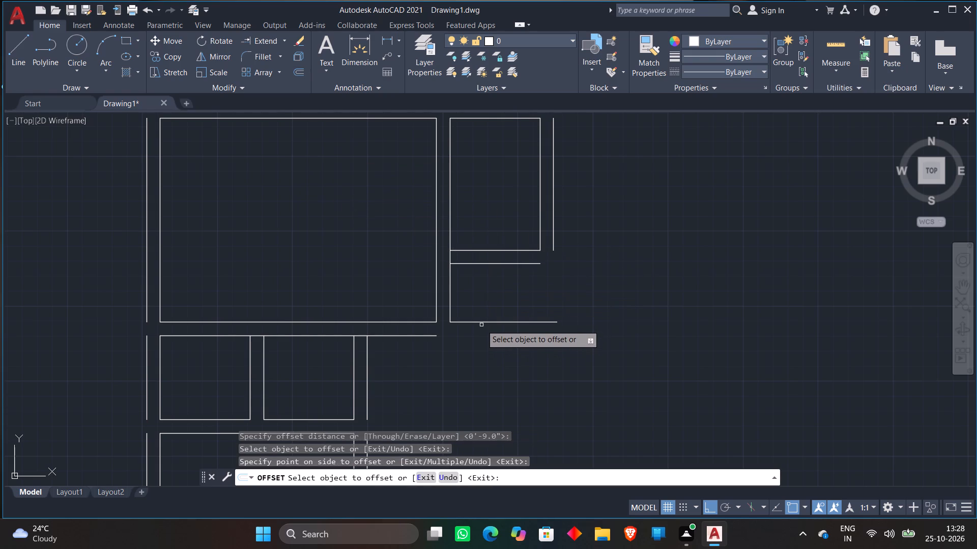
pyautogui.click(481, 324)
pyautogui.click(474, 339)
pyautogui.press('space')
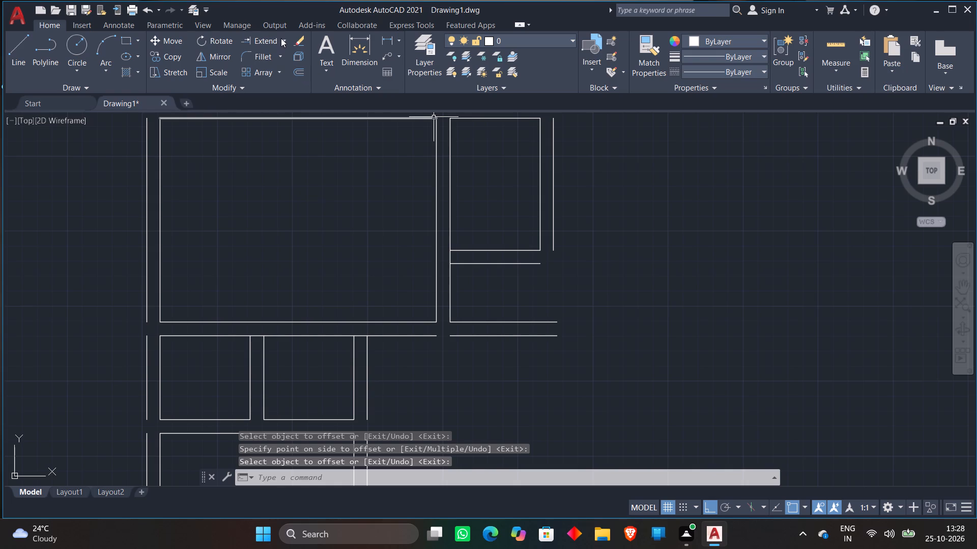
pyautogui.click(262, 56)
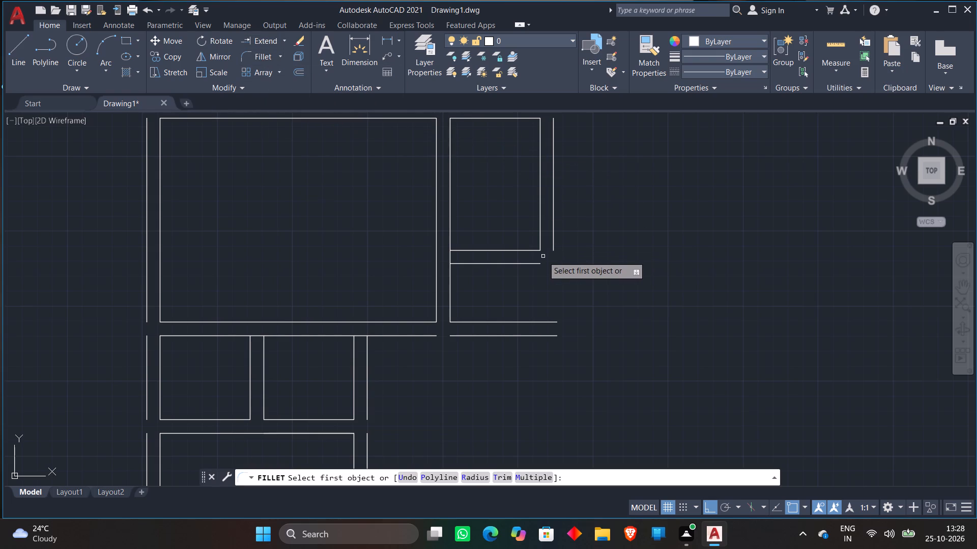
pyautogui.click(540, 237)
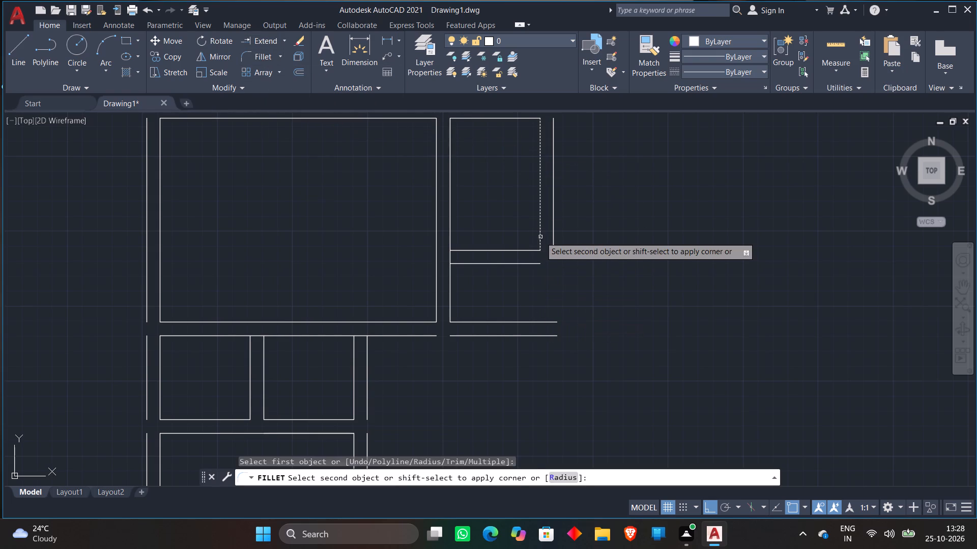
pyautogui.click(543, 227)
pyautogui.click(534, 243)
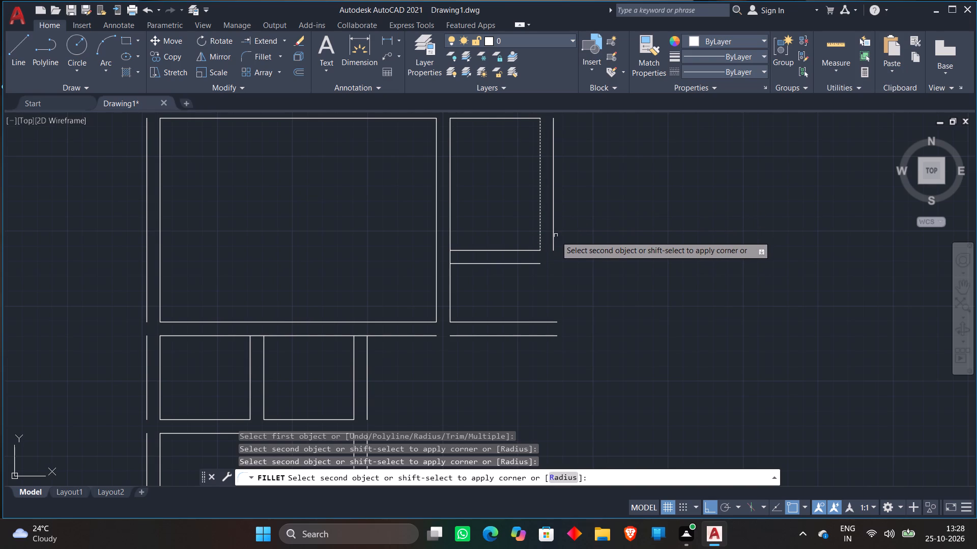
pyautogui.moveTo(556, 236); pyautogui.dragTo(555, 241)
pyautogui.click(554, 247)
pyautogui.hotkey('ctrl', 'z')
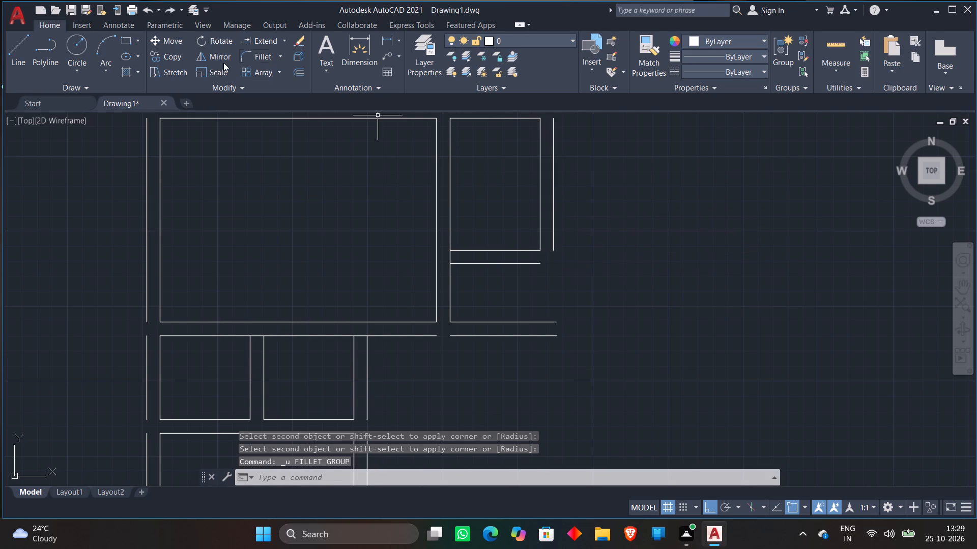
# Extend the 7'4" room's inner right wall line down to the upper horizontal line and its outer line to the lower one.
pyautogui.click(256, 41)
pyautogui.click(487, 207)
pyautogui.click(631, 206)
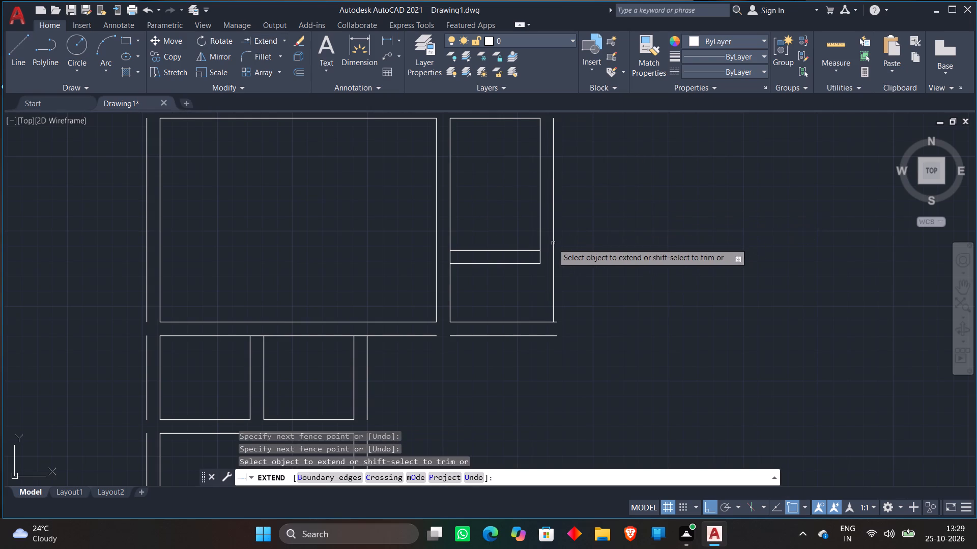
pyautogui.click(540, 254)
pyautogui.click(550, 270)
pyautogui.click(581, 270)
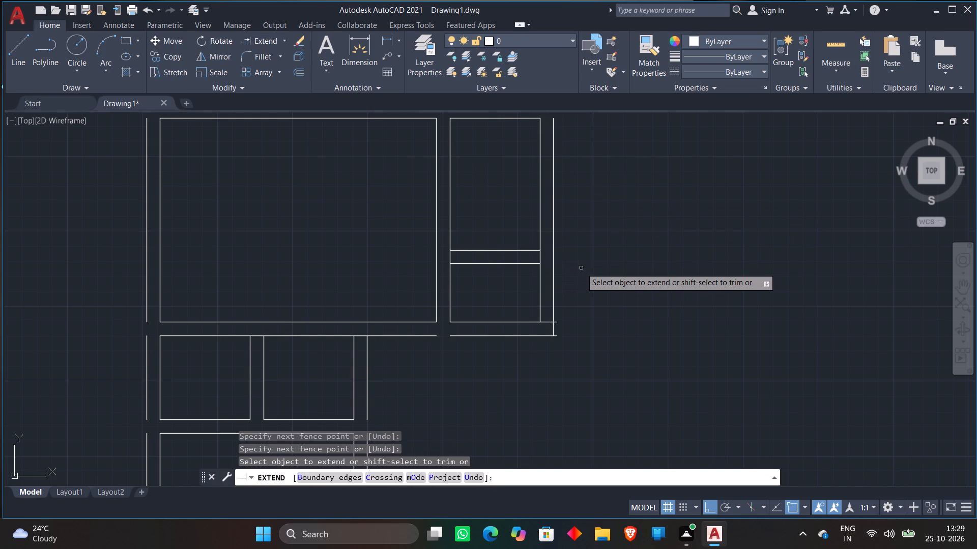
pyautogui.press('Escape')
# Trim the ends of the two lower horizontal lines that overhang the outer right wall line.
pyautogui.write('TR')
pyautogui.press('space')
pyautogui.scroll(2, 571, 335)
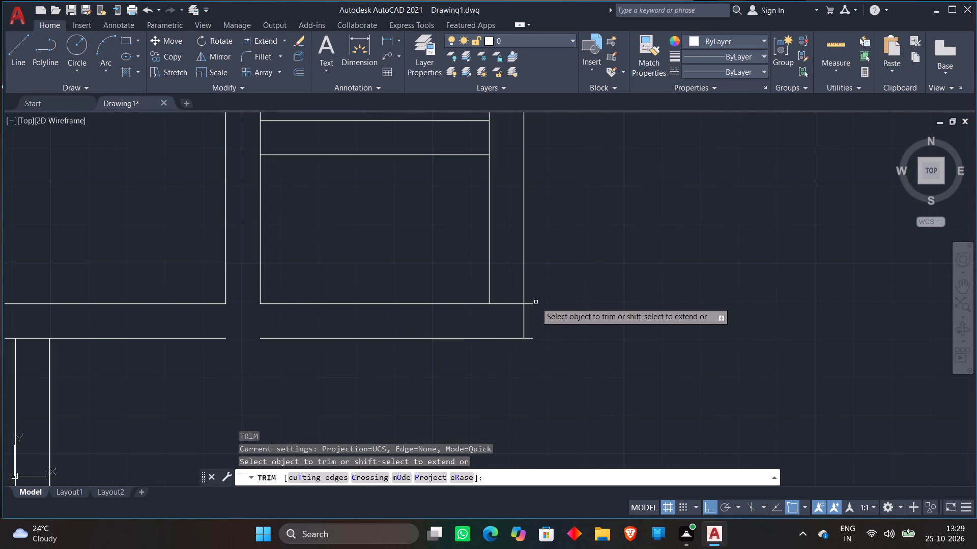
pyautogui.click(529, 302)
pyautogui.click(527, 344)
pyautogui.press('space')
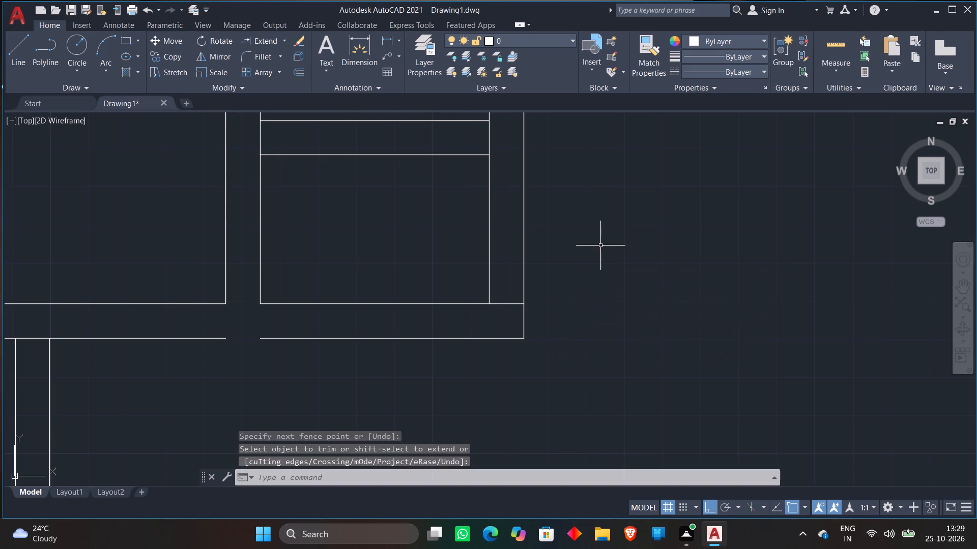
# Draw a vertical line down from the bottom end of the inner right wall line to just below the lowest room.
pyautogui.scroll(-6, 600, 246)
pyautogui.moveTo(615, 288); pyautogui.dragTo(570, 259, button='middle')
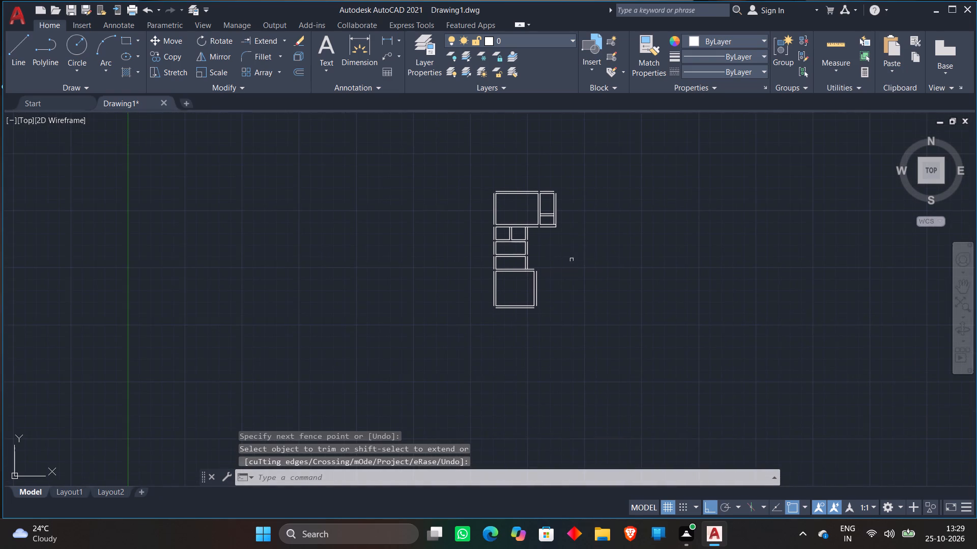
pyautogui.scroll(2, 572, 246)
pyautogui.click(9, 49)
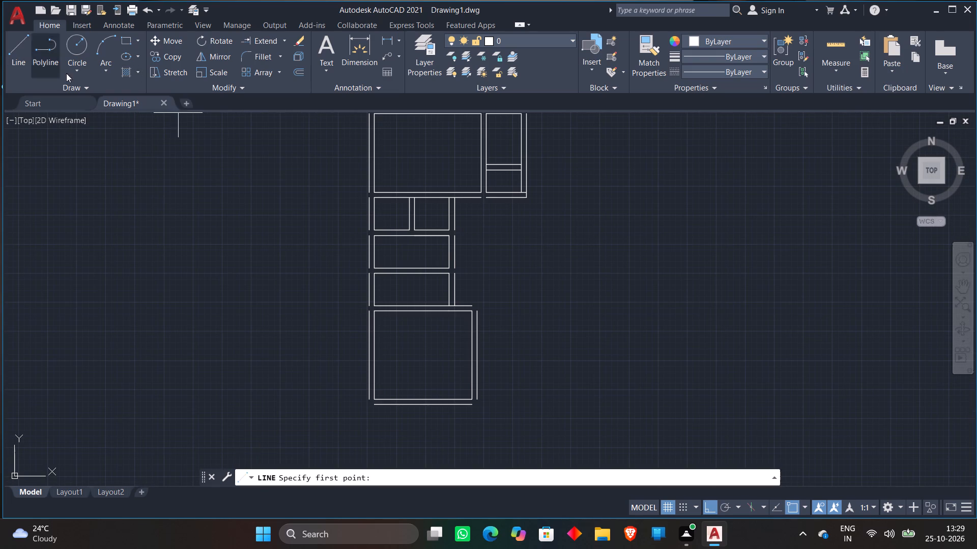
pyautogui.click(521, 195)
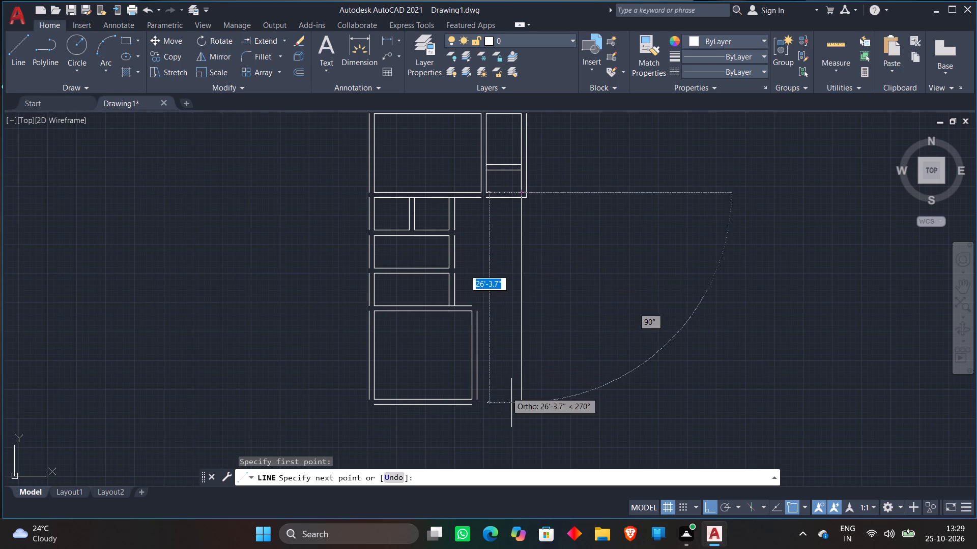
pyautogui.click(518, 416)
pyautogui.press('space')
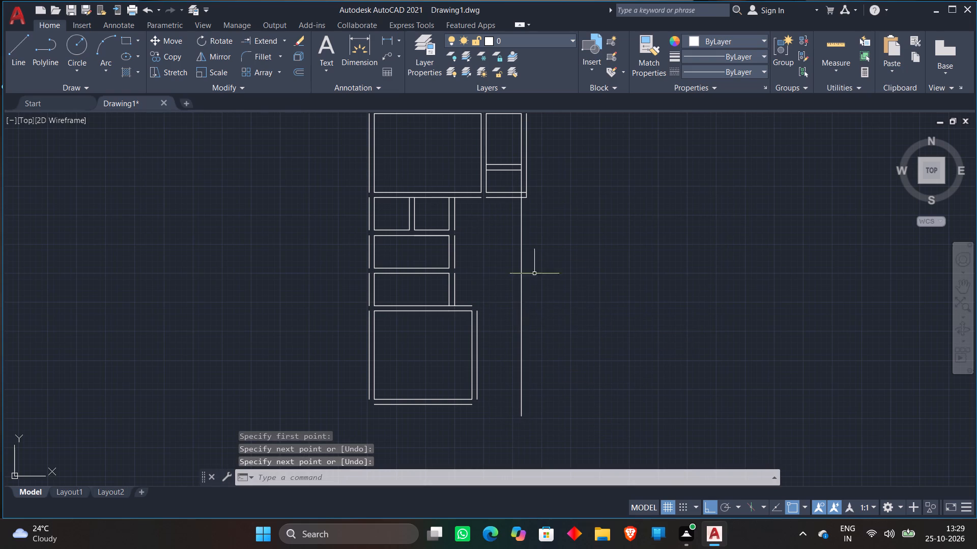
# Draw a horizontal line rightward from the bottom end of the 14' by 12'8" room's outer right wall line, crossing the long vertical line.
pyautogui.scroll(4, 537, 268)
pyautogui.scroll(-4, 538, 267)
pyautogui.click(518, 289)
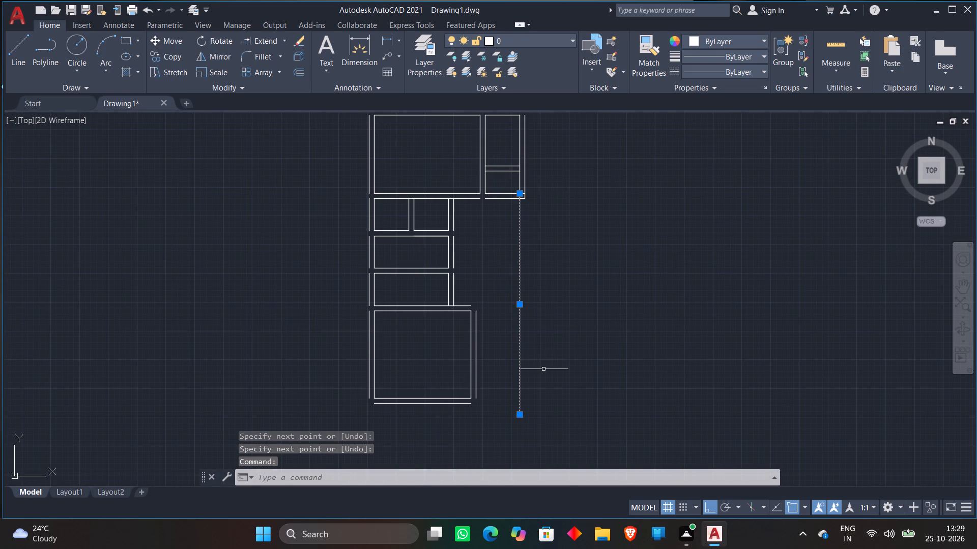
pyautogui.press('space')
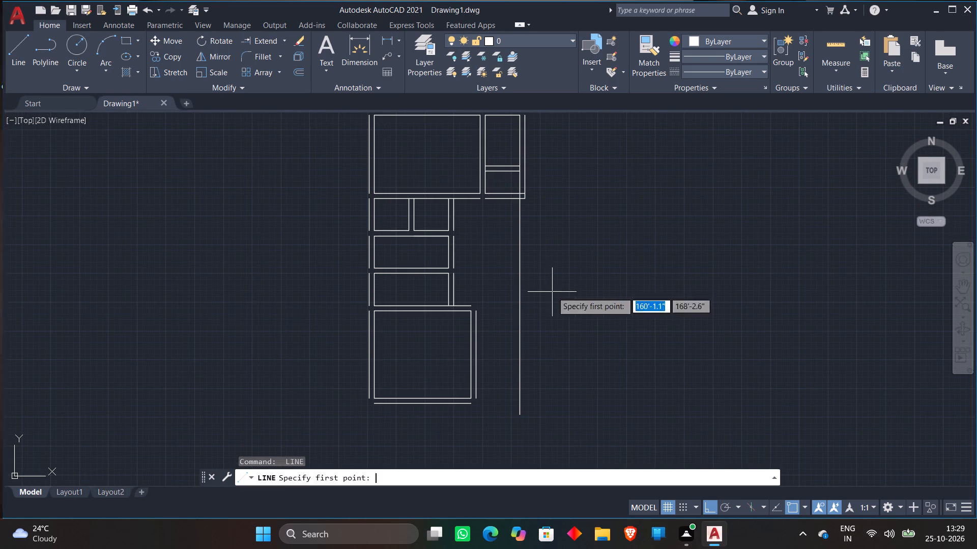
pyautogui.click(12, 49)
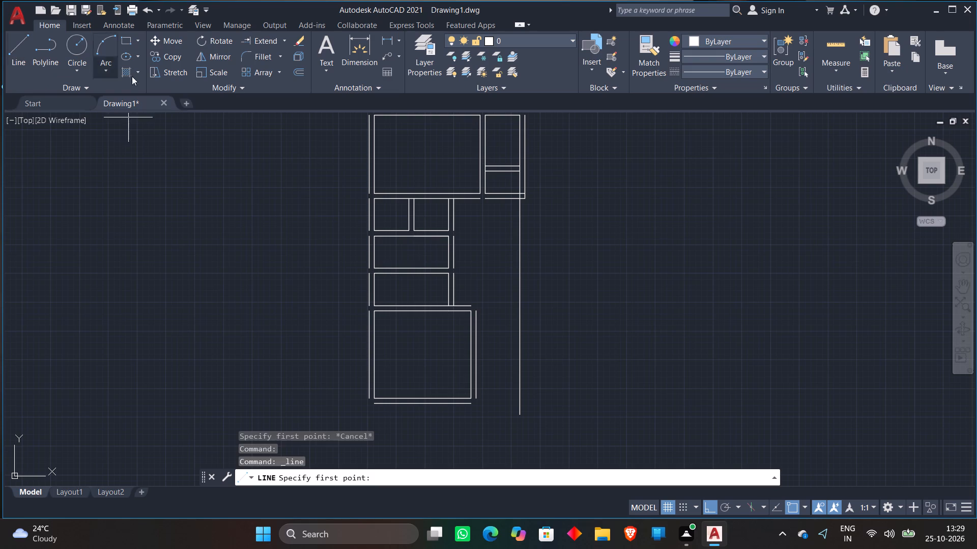
pyautogui.click(478, 403)
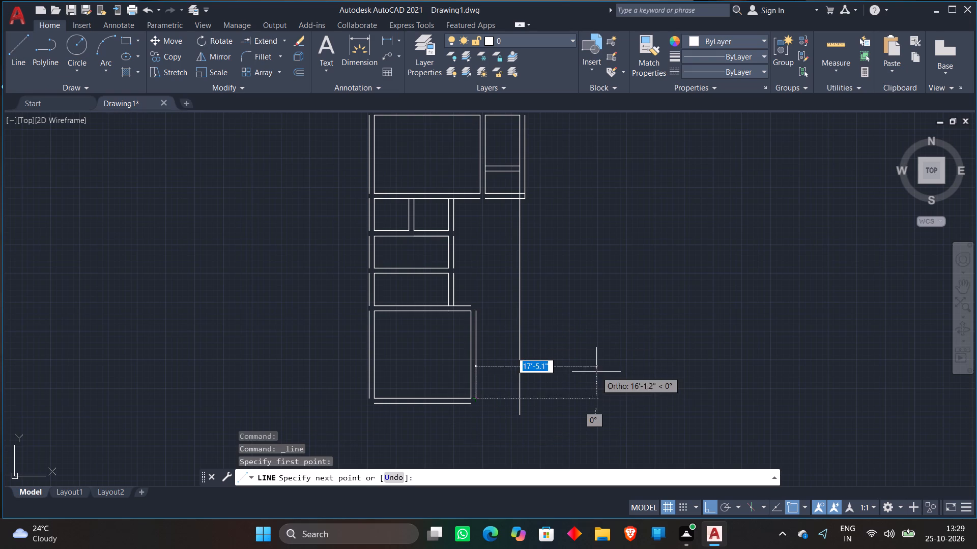
pyautogui.click(591, 327)
pyautogui.press('space')
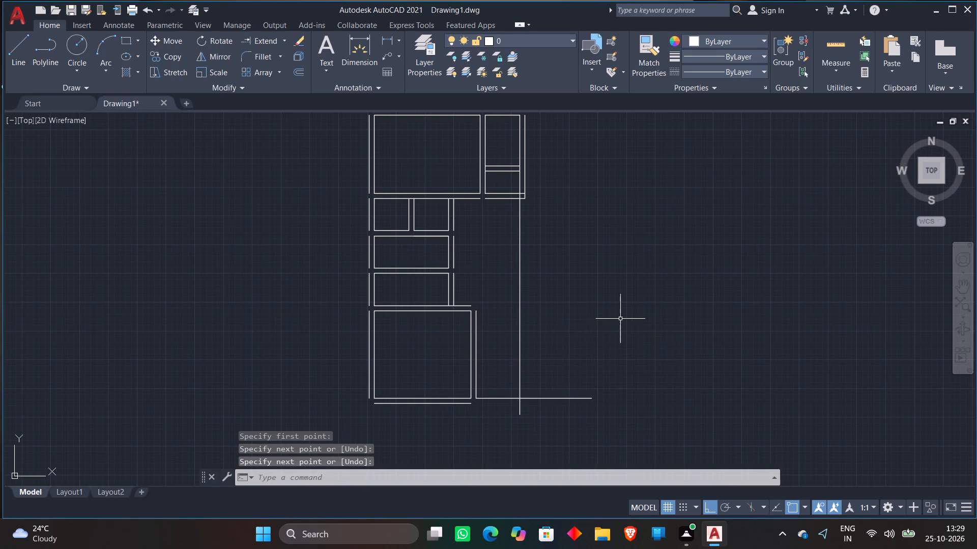
# Trim the overhanging ends of the long vertical line and the bottom horizontal line where they cross.
pyautogui.scroll(-1, 620, 319)
pyautogui.moveTo(591, 353); pyautogui.dragTo(580, 309, button='middle')
pyautogui.scroll(2, 564, 310)
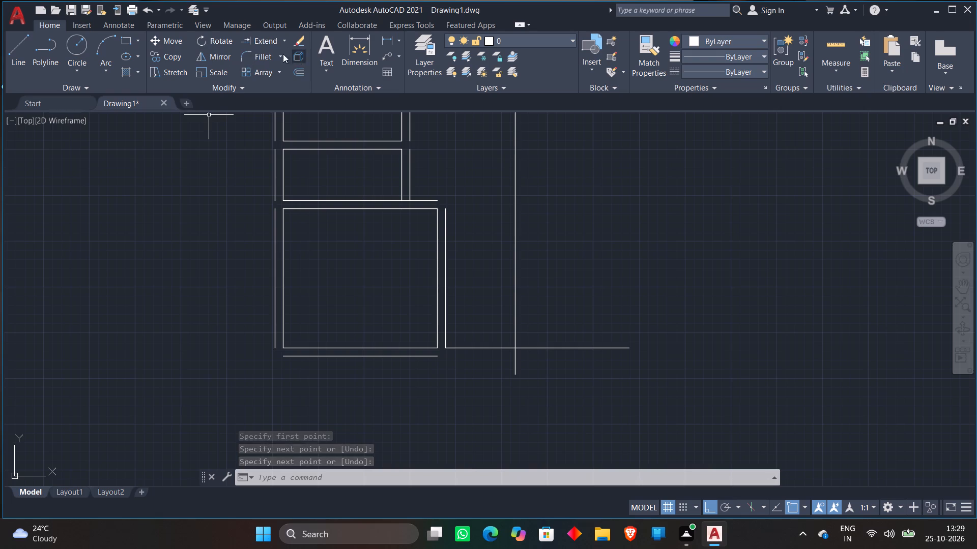
pyautogui.click(282, 40)
pyautogui.click(269, 61)
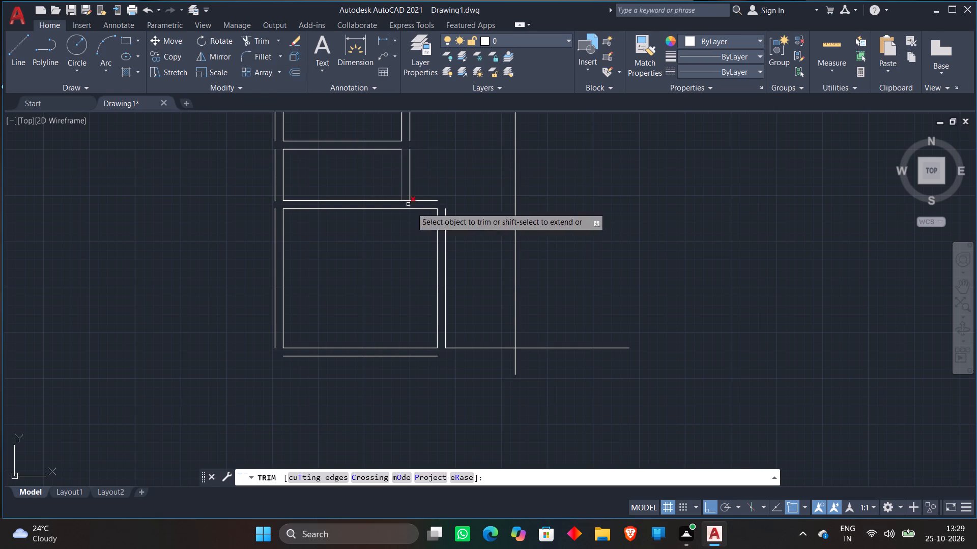
pyautogui.scroll(1, 449, 239)
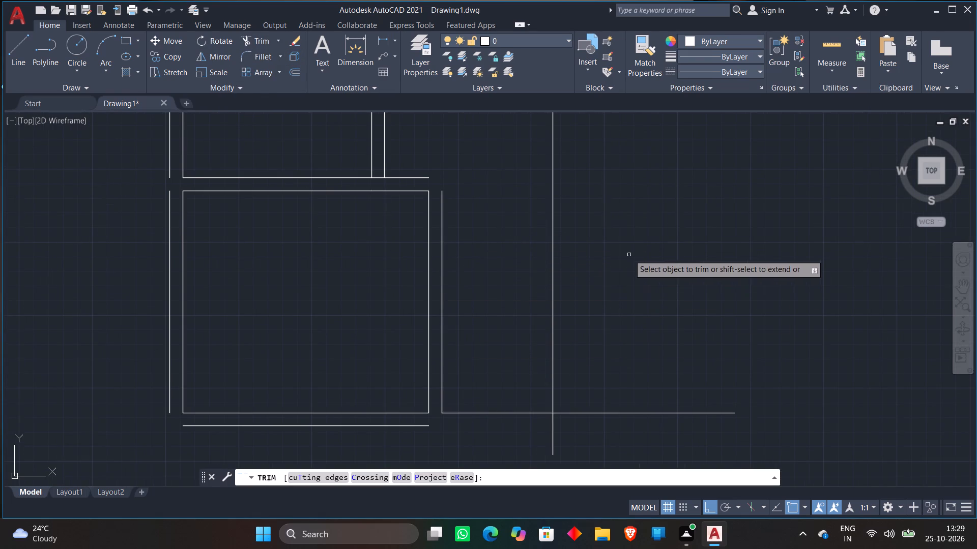
pyautogui.moveTo(619, 218); pyautogui.dragTo(621, 181, button='middle')
pyautogui.click(532, 390)
pyautogui.click(653, 356)
pyautogui.press('space')
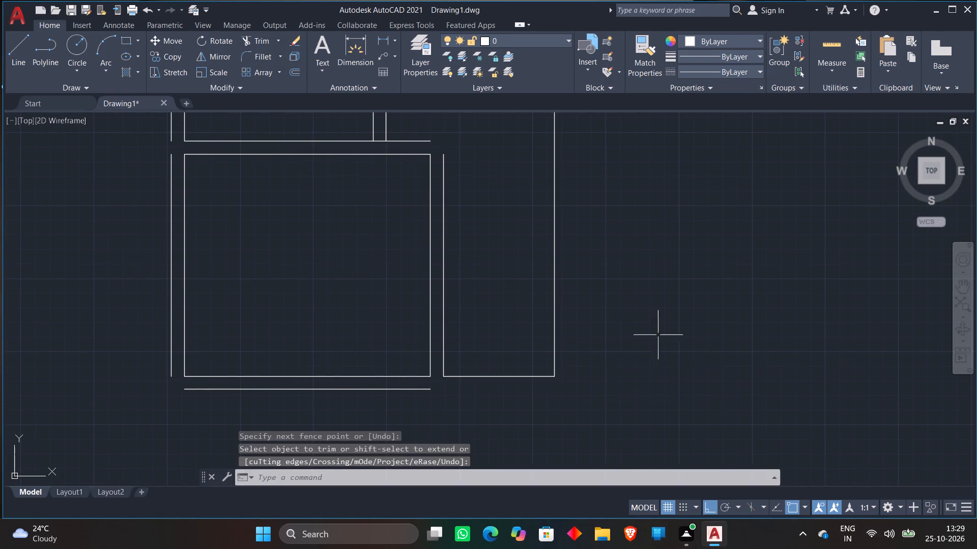
# Offset the new bottom line downward and the long vertical line outward to the right by 9".
pyautogui.scroll(-4, 653, 273)
pyautogui.moveTo(652, 273); pyautogui.dragTo(584, 293, button='middle')
pyautogui.scroll(2, 596, 262)
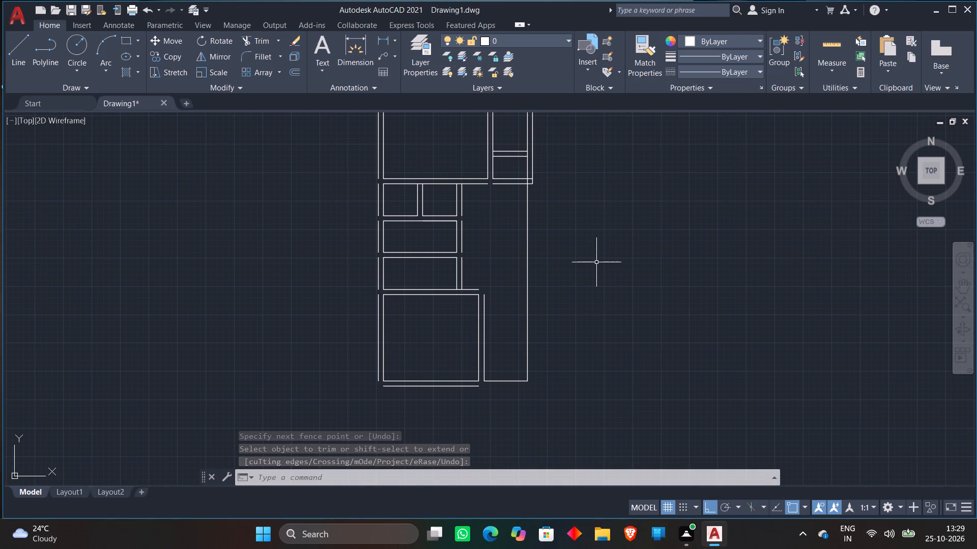
pyautogui.scroll(-1, 596, 262)
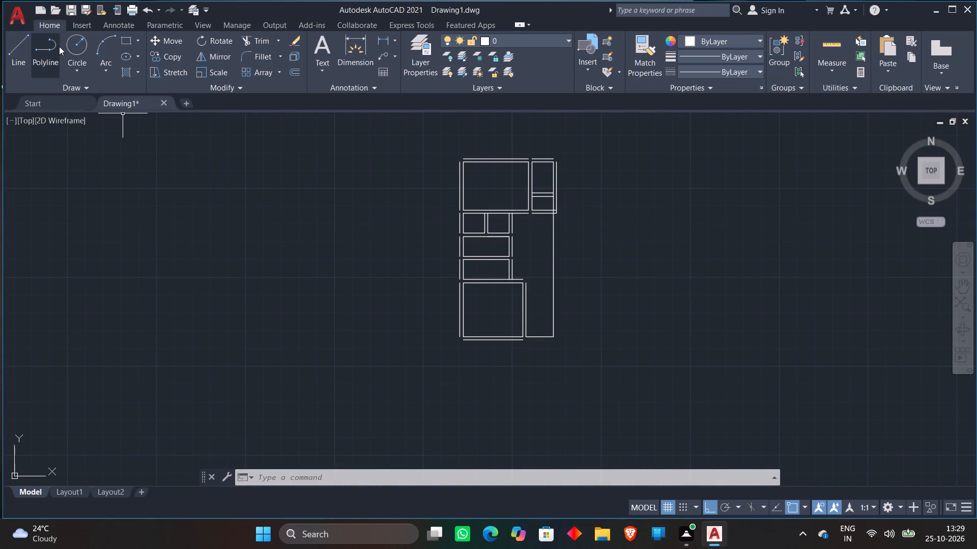
pyautogui.click(292, 72)
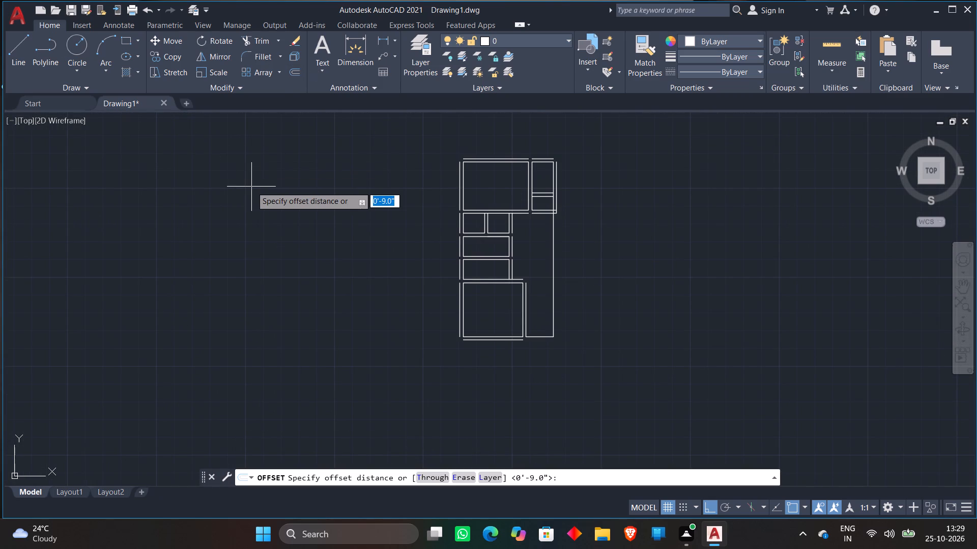
pyautogui.press('space')
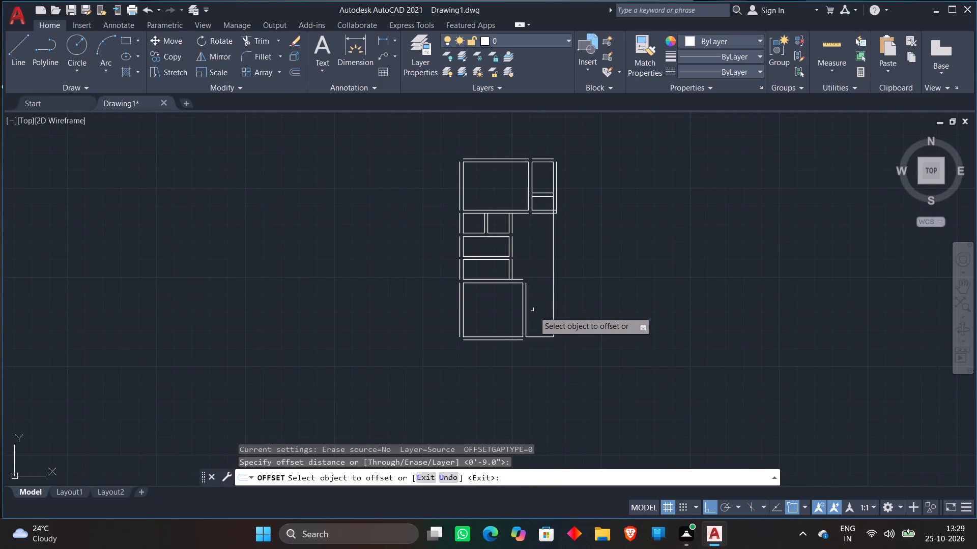
pyautogui.click(540, 338)
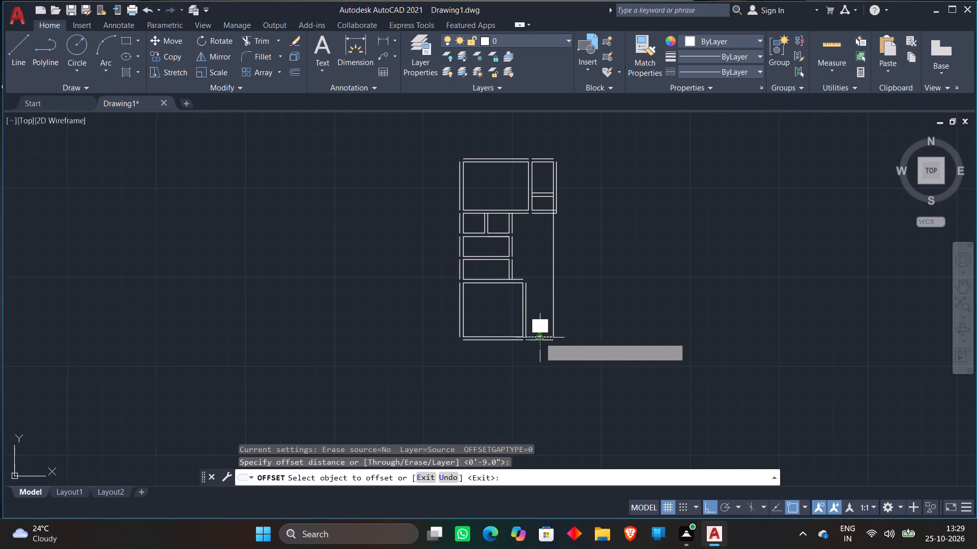
pyautogui.click(537, 355)
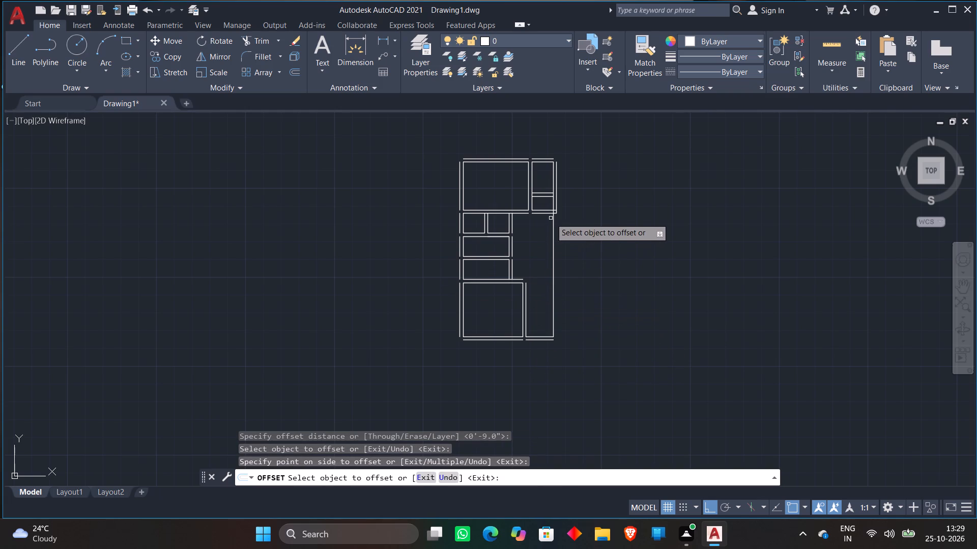
pyautogui.click(553, 221)
pyautogui.click(591, 228)
pyautogui.press('space')
# Draw a horizontal line rightward from the top end of the 14' by 12'8" room's outer right wall line, crossing both long vertical wall lines.
pyautogui.scroll(2, 576, 213)
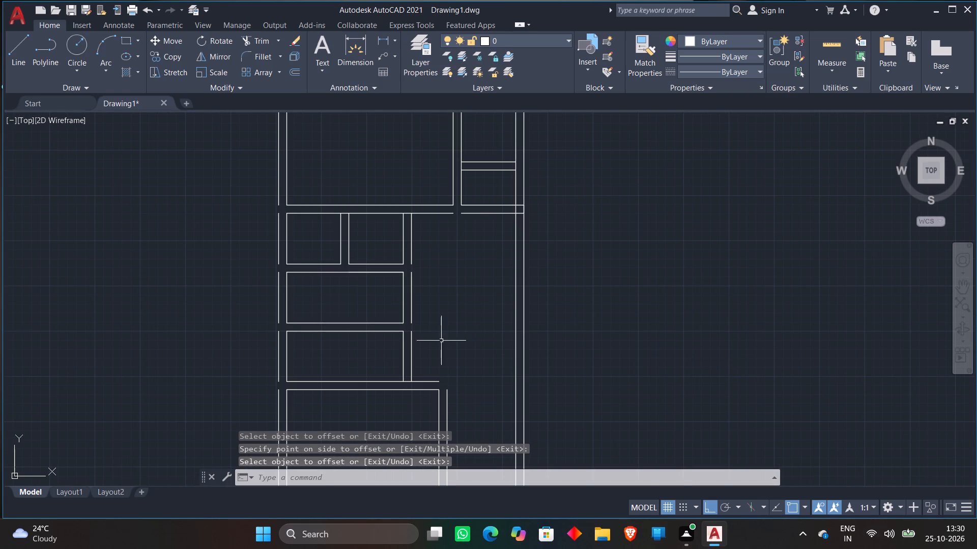
pyautogui.scroll(-1, 440, 330)
pyautogui.moveTo(440, 329); pyautogui.dragTo(422, 258, button='middle')
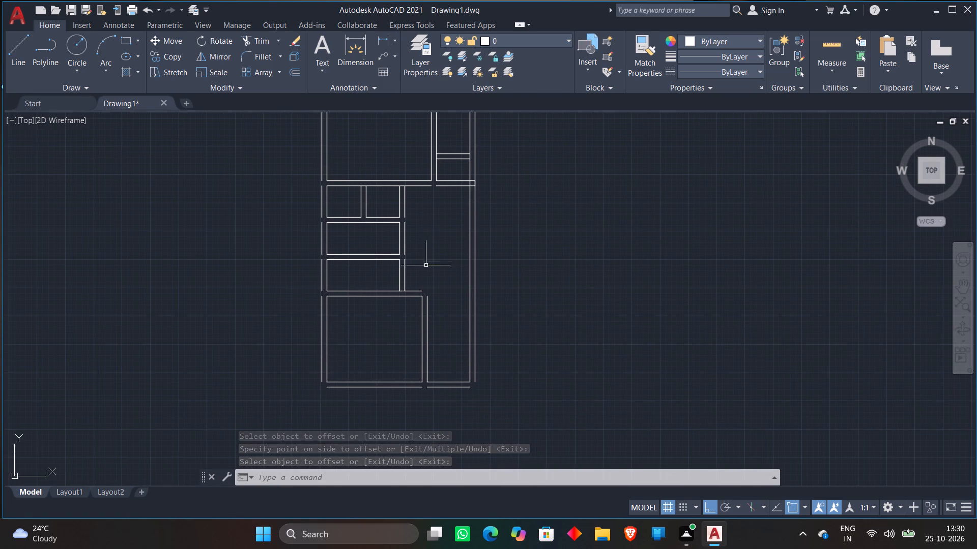
pyautogui.scroll(1, 440, 291)
pyautogui.moveTo(441, 287); pyautogui.dragTo(440, 287, button='middle')
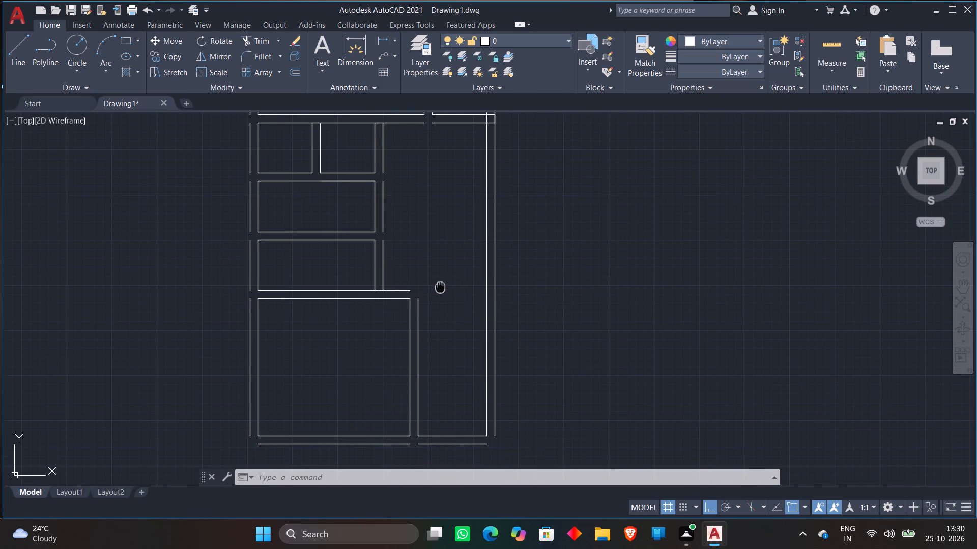
pyautogui.moveTo(440, 287); pyautogui.dragTo(413, 249, button='middle')
pyautogui.scroll(-1, 413, 249)
pyautogui.click(15, 62)
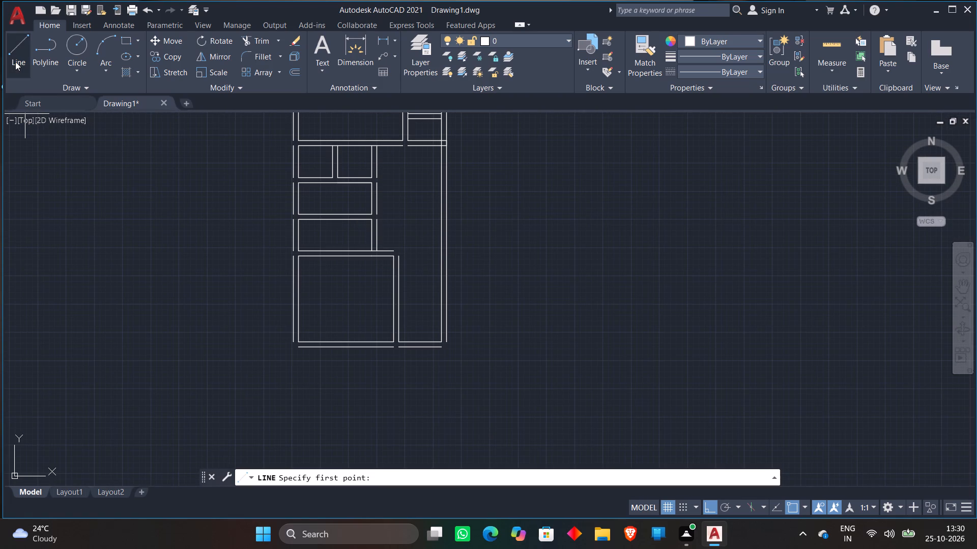
pyautogui.scroll(2, 361, 239)
pyautogui.click(455, 287)
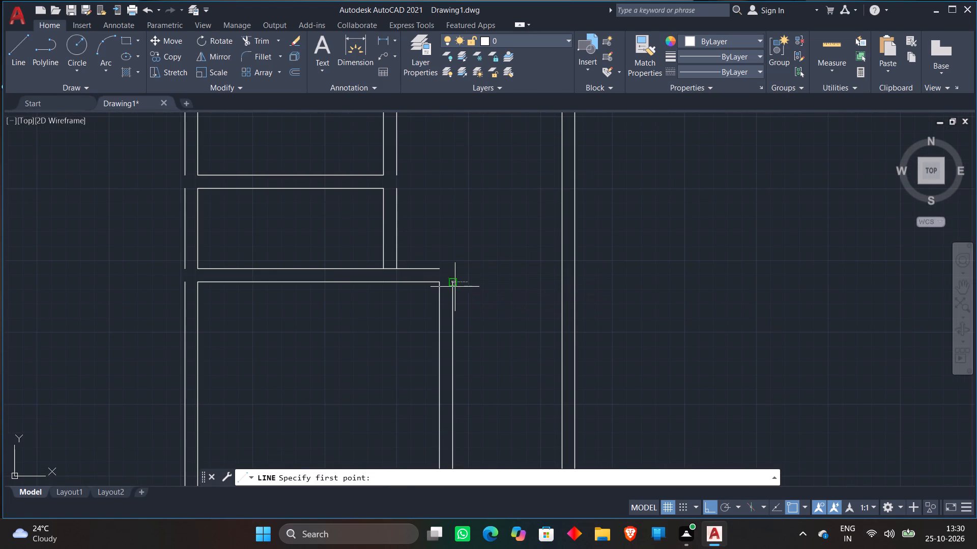
pyautogui.click(629, 287)
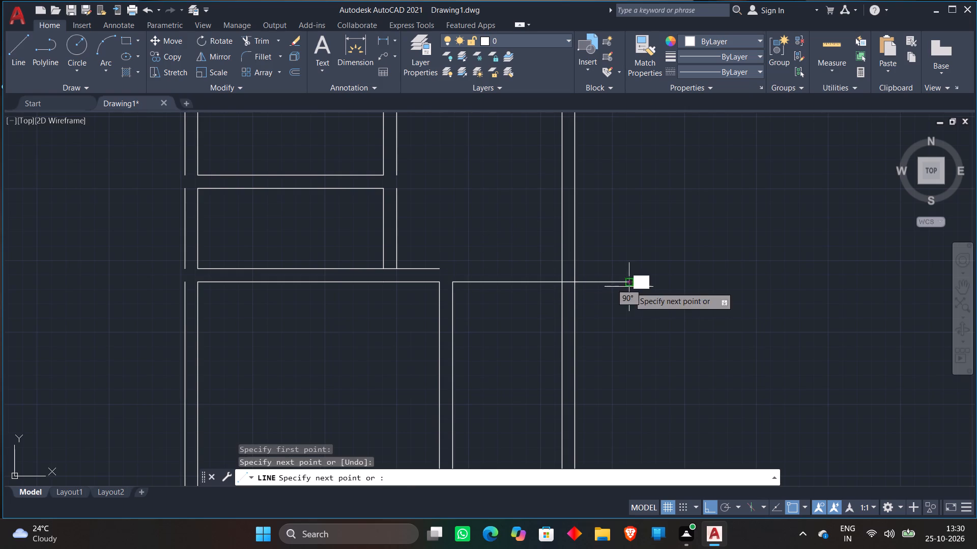
pyautogui.press('space')
# Extend the horizontal wall line above the 14' by 12'8" room rightward to the outermost long vertical wall line.
pyautogui.write('EX')
pyautogui.press('space')
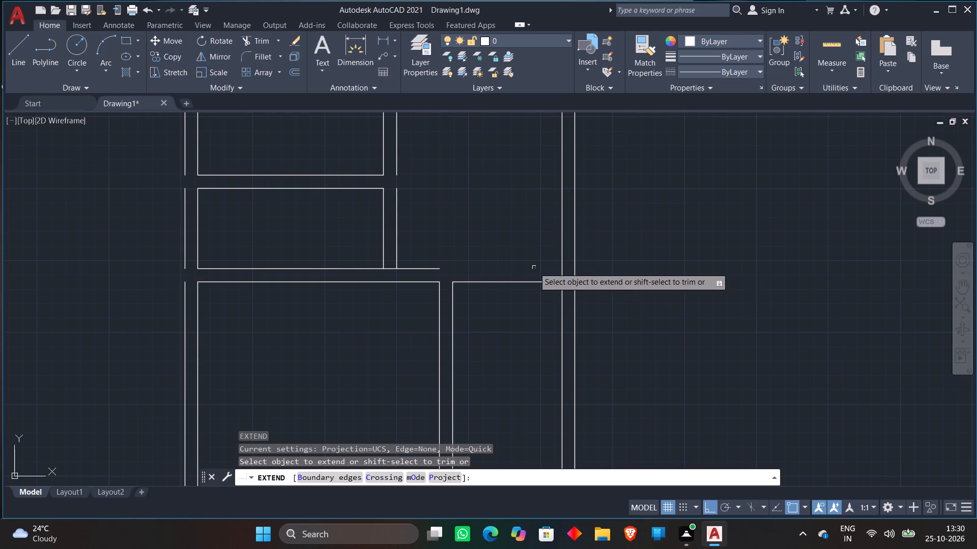
pyautogui.click(435, 269)
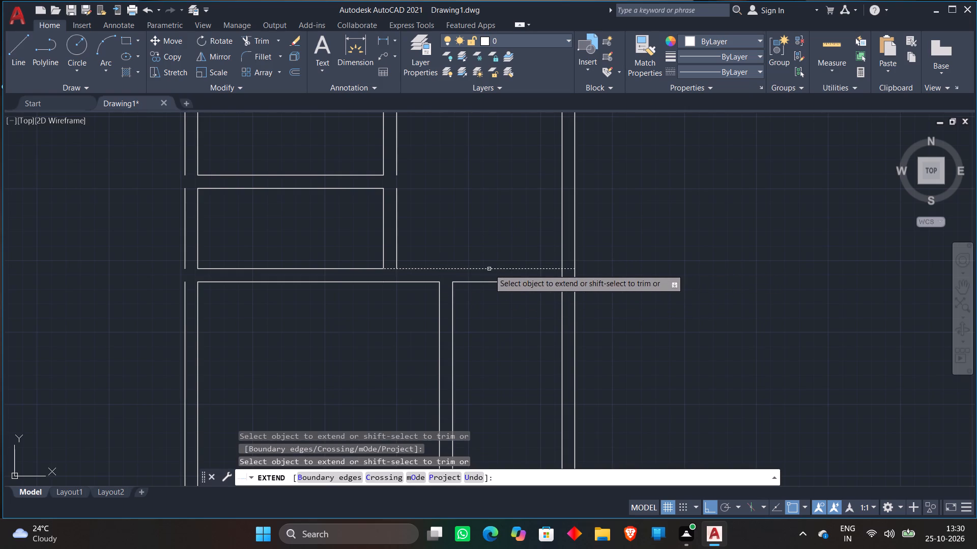
pyautogui.click(492, 269)
pyautogui.press('space')
# Trim the new horizontal line's overhang beyond the outermost long vertical wall line.
pyautogui.write('TR')
pyautogui.press('space')
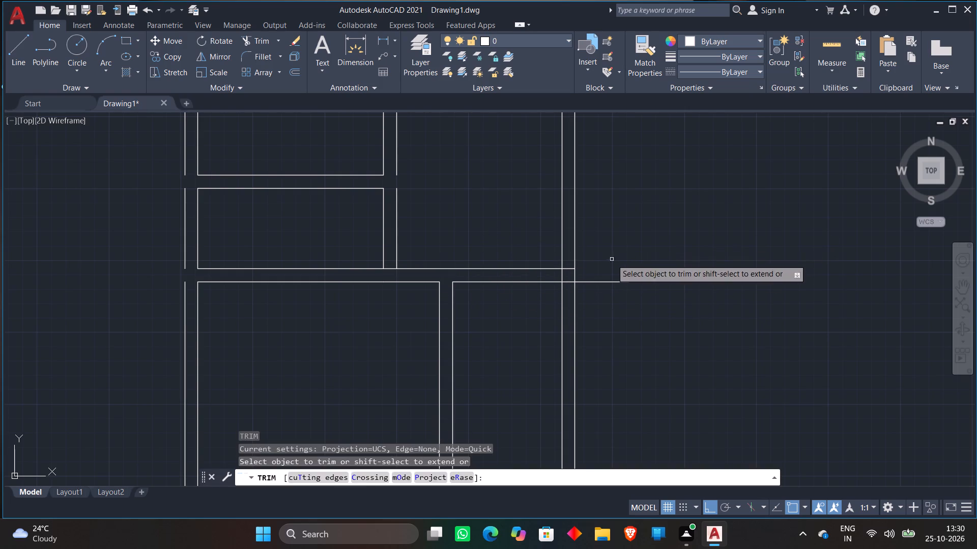
pyautogui.click(609, 260)
pyautogui.click(606, 321)
pyautogui.scroll(-2, 642, 256)
pyautogui.press('space')
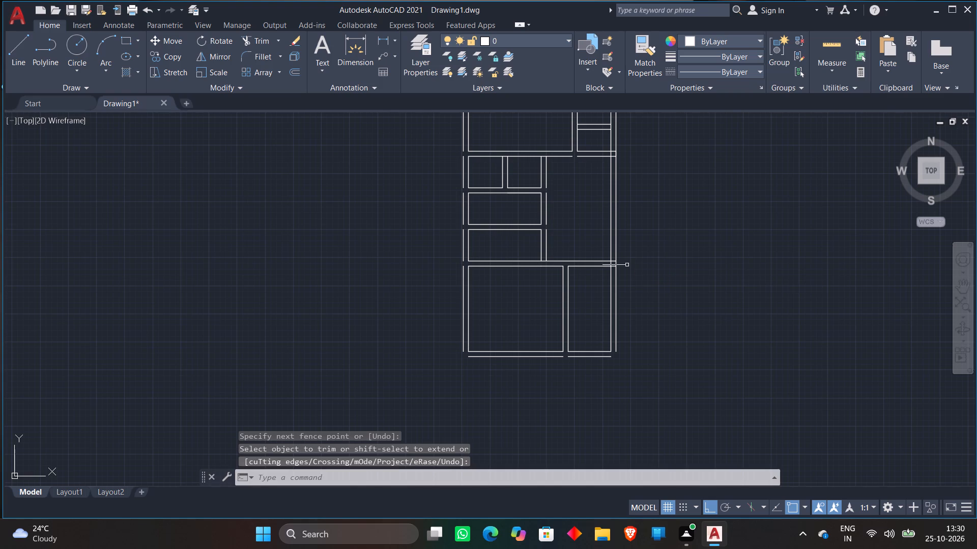
# Trim away the middle wide room's outer right wall line and both long vertical wall lines between the upper and lower rooms.
pyautogui.write('TR')
pyautogui.press('space')
pyautogui.click(544, 207)
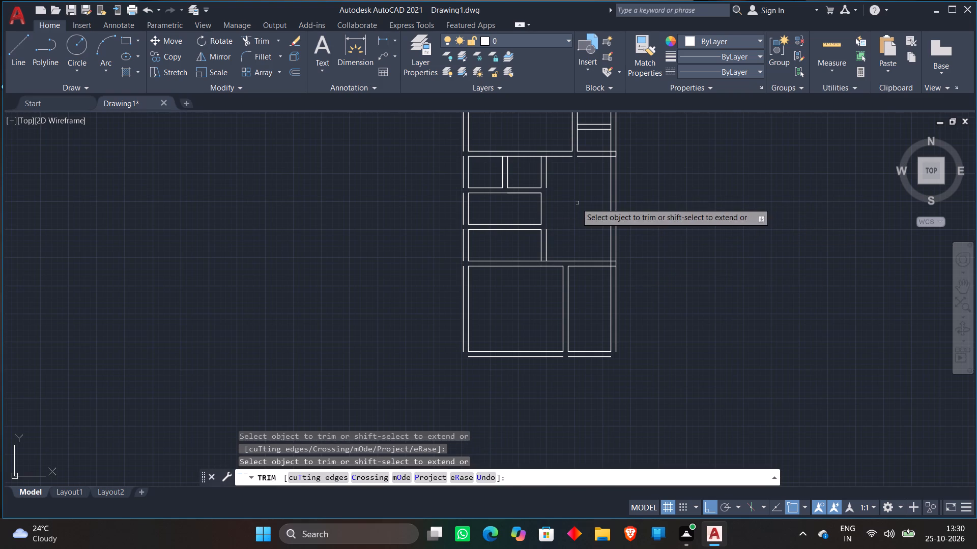
pyautogui.click(575, 203)
pyautogui.click(715, 202)
pyautogui.scroll(-2, 715, 202)
pyautogui.moveTo(715, 202); pyautogui.dragTo(599, 224, button='middle')
pyautogui.press('space')
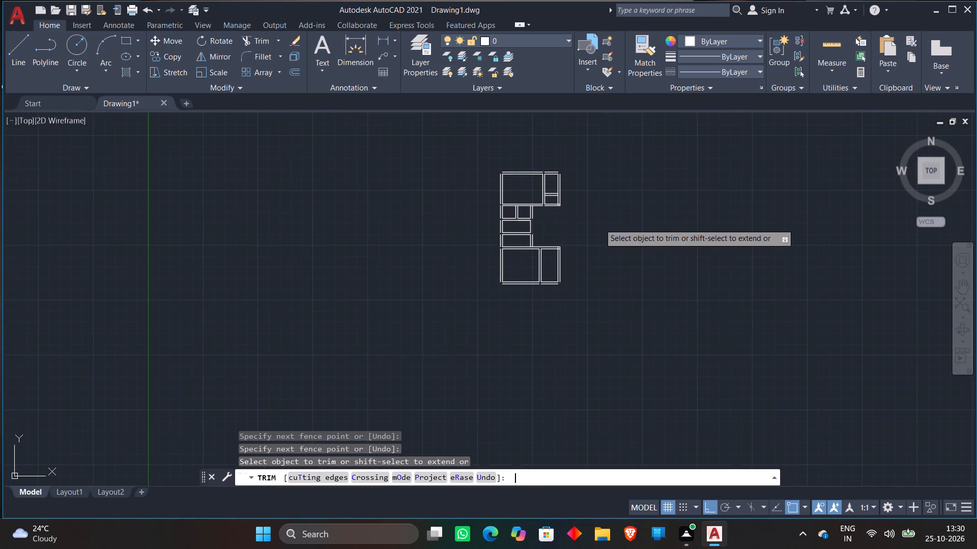
# Draw a 10'8" by 12'8" room from the bottom end of the outermost right wall line, going right, up and back to the wall.
pyautogui.scroll(-1, 599, 224)
pyautogui.moveTo(599, 224); pyautogui.dragTo(475, 237, button='middle')
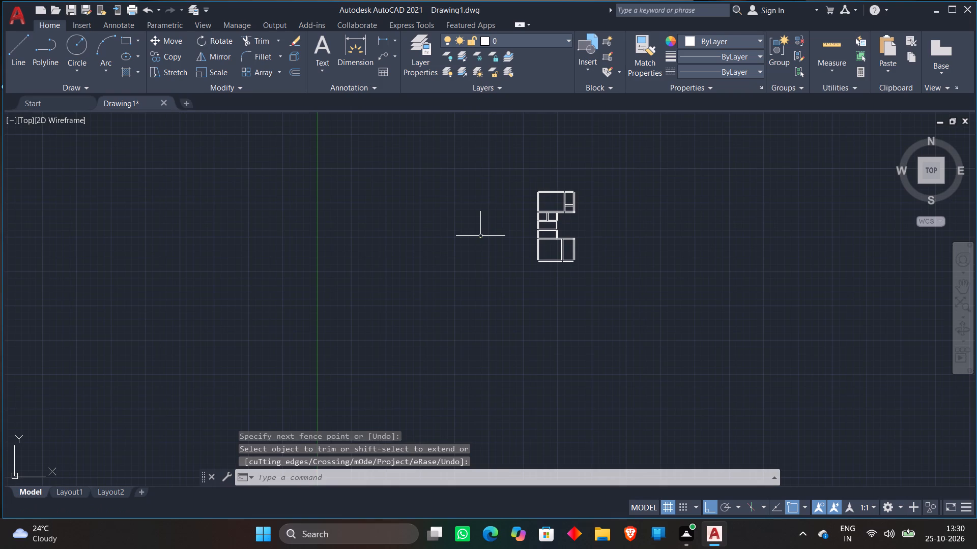
pyautogui.click(9, 52)
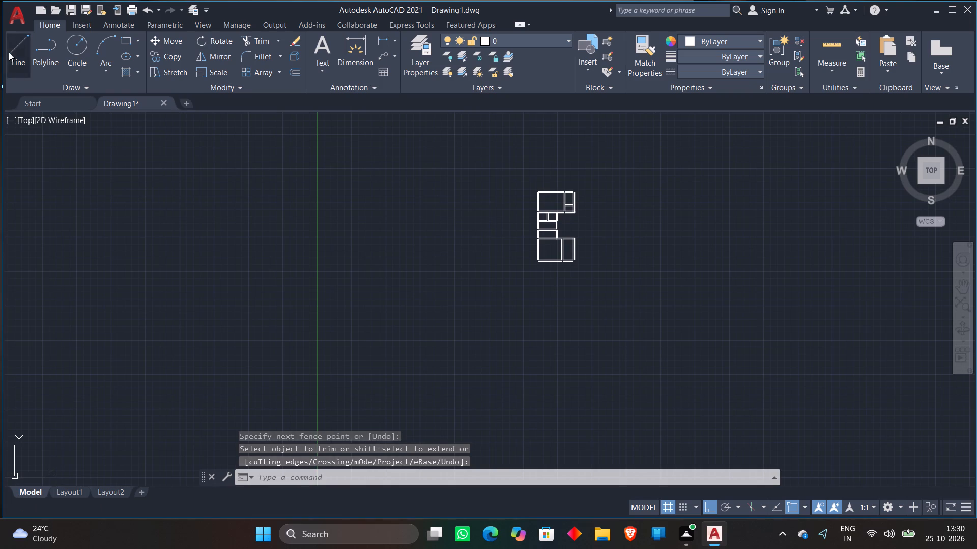
pyautogui.scroll(3, 578, 258)
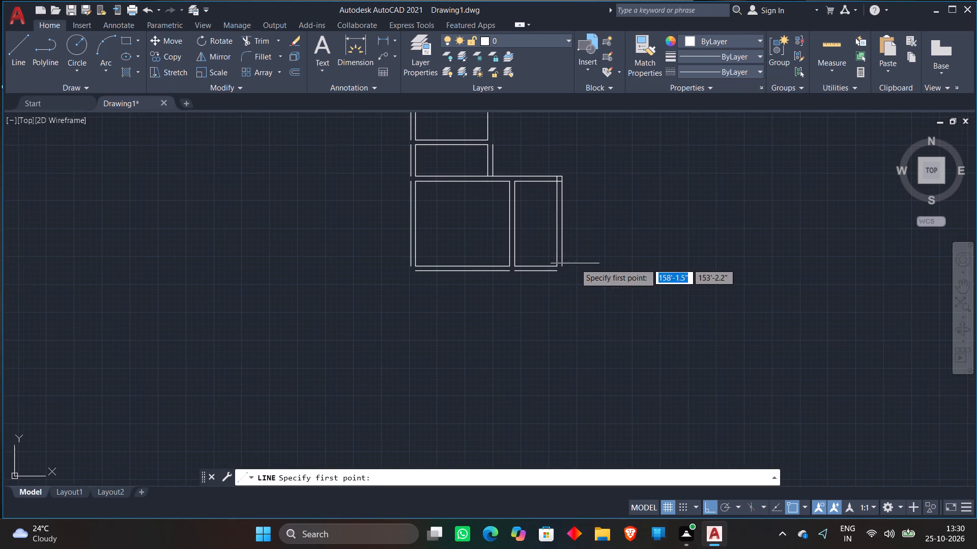
pyautogui.click(566, 266)
pyautogui.scroll(-1, 665, 260)
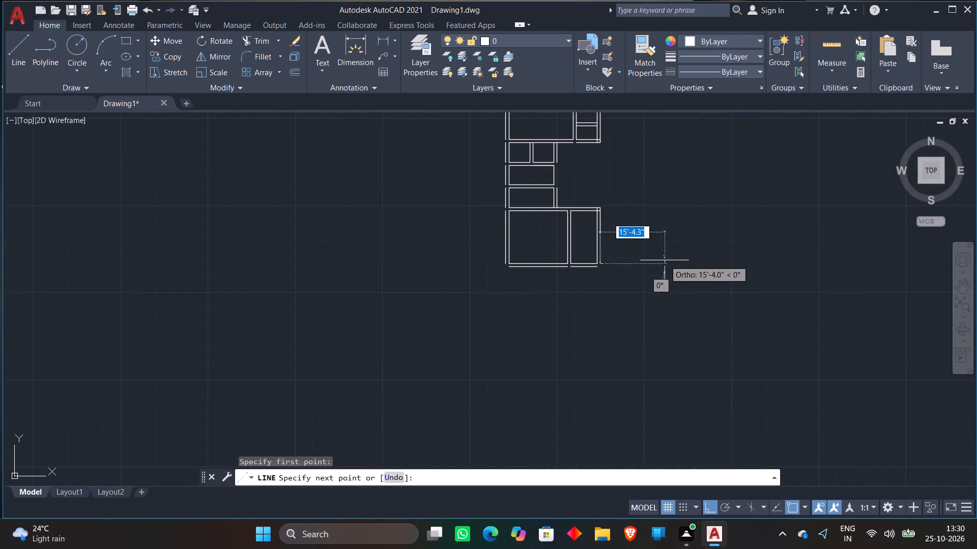
pyautogui.moveTo(665, 260); pyautogui.dragTo(499, 279, button='middle')
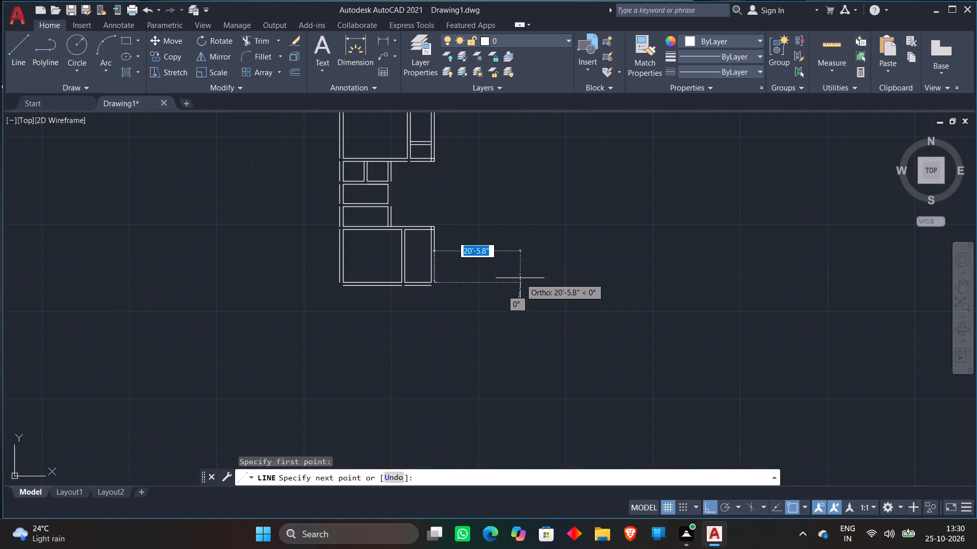
pyautogui.write("12'")
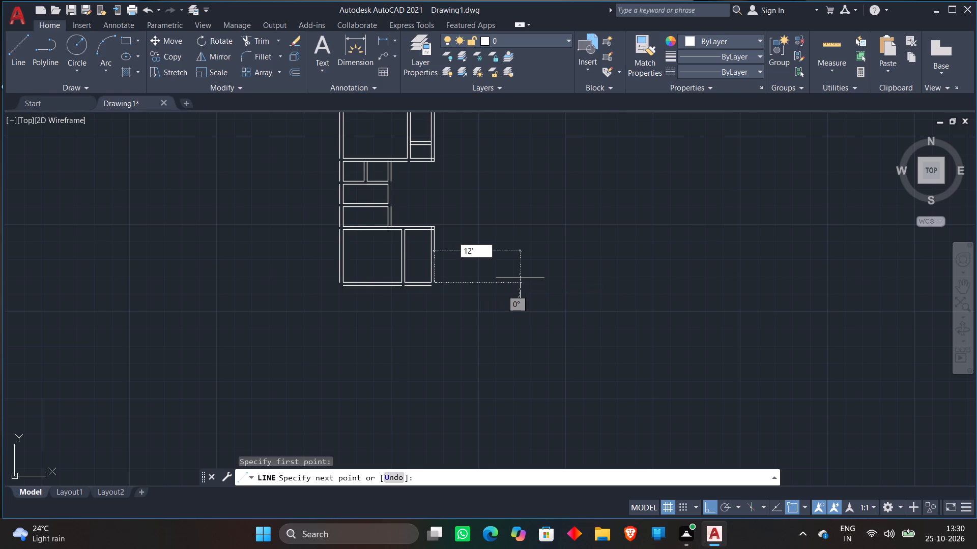
pyautogui.press('BackSpace')
pyautogui.press('BackSpace')
pyautogui.write("0'")
pyautogui.press('8')
pyautogui.hotkey('shift', '"')
pyautogui.press('Return')
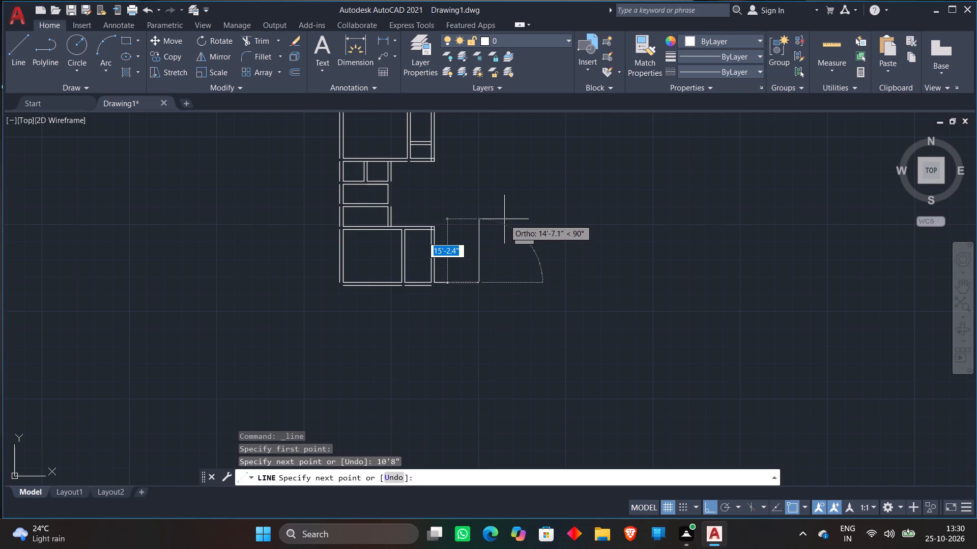
pyautogui.write('12\'8"')
pyautogui.press('Return')
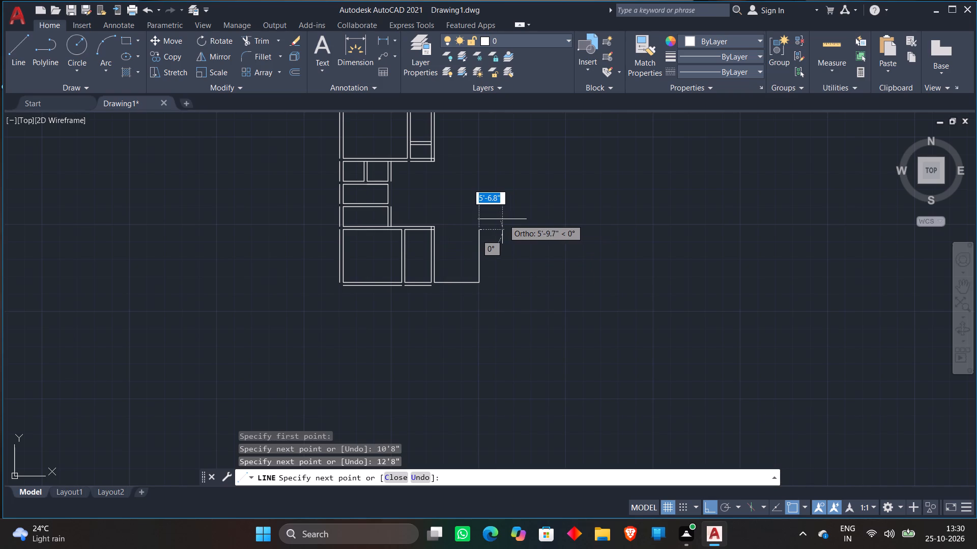
pyautogui.scroll(3, 464, 223)
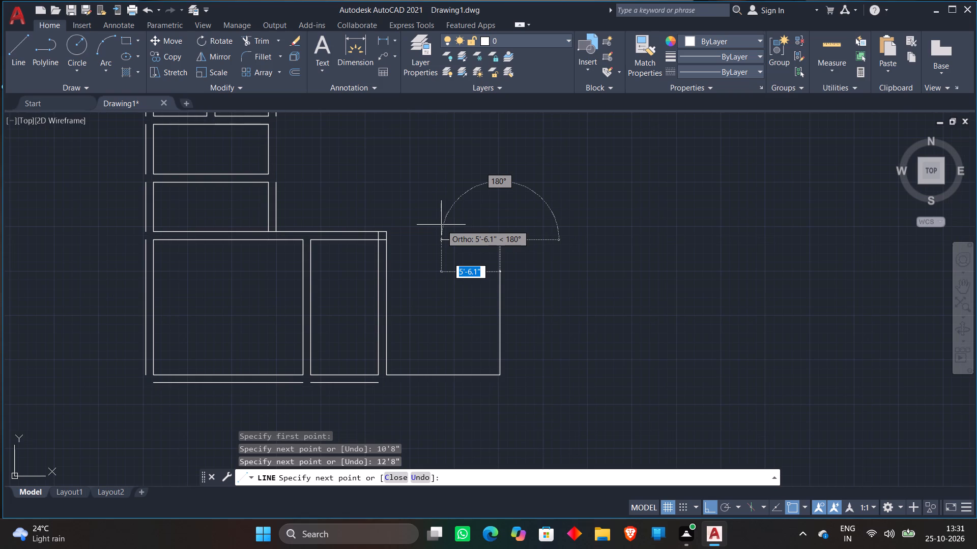
pyautogui.write('10\'8"')
pyautogui.press('Return')
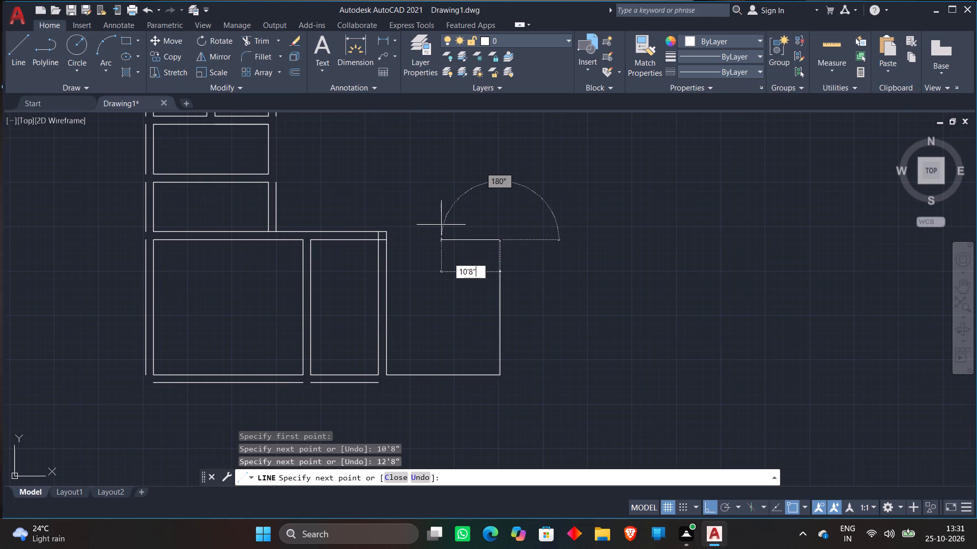
pyautogui.press('space')
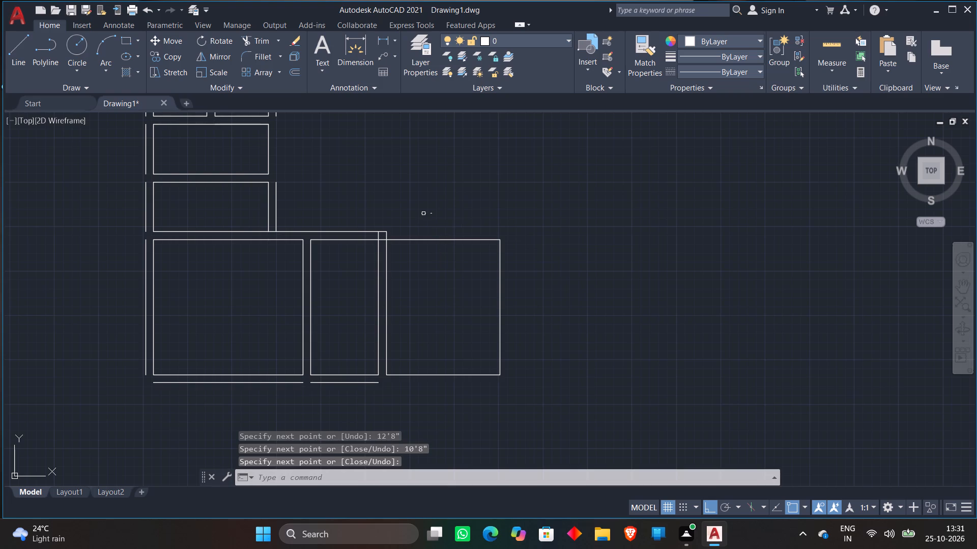
# Offset the 10'8" by 12'8" room's top, right and bottom lines outward by 9".
pyautogui.click(294, 69)
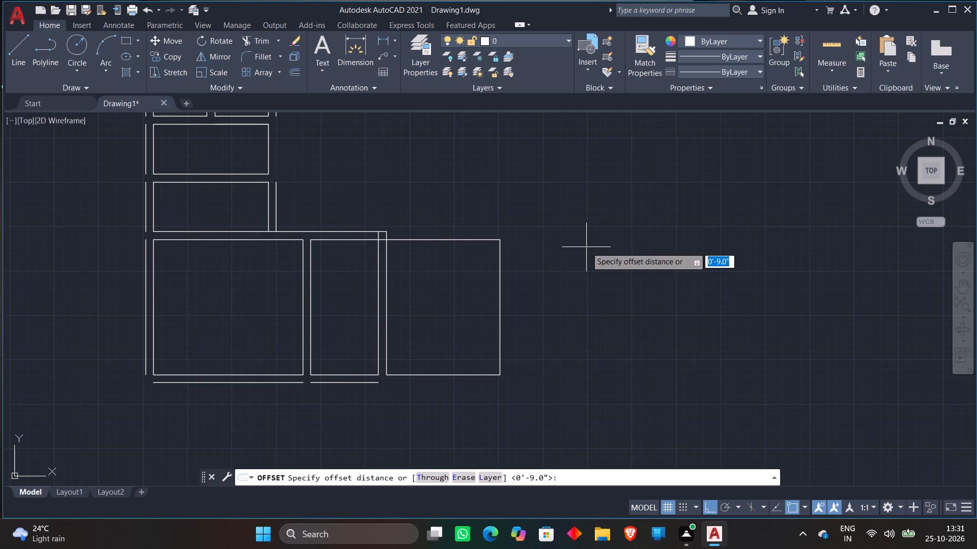
pyautogui.press('Return')
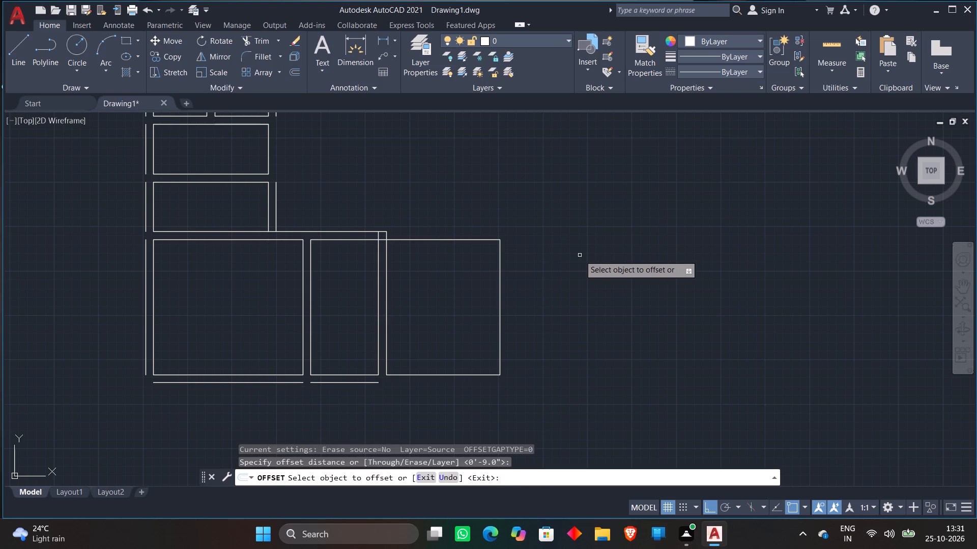
pyautogui.click(433, 239)
pyautogui.click(444, 217)
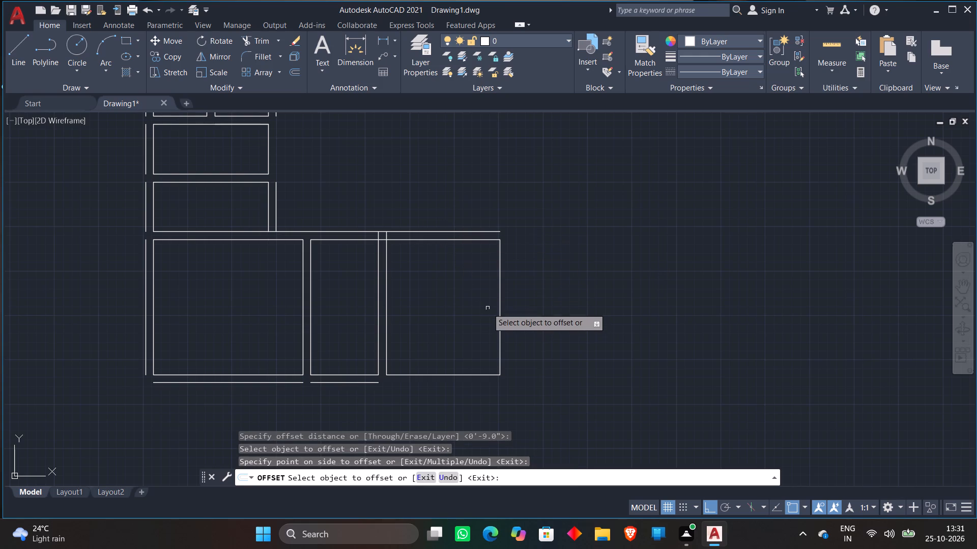
pyautogui.click(501, 301)
pyautogui.click(608, 298)
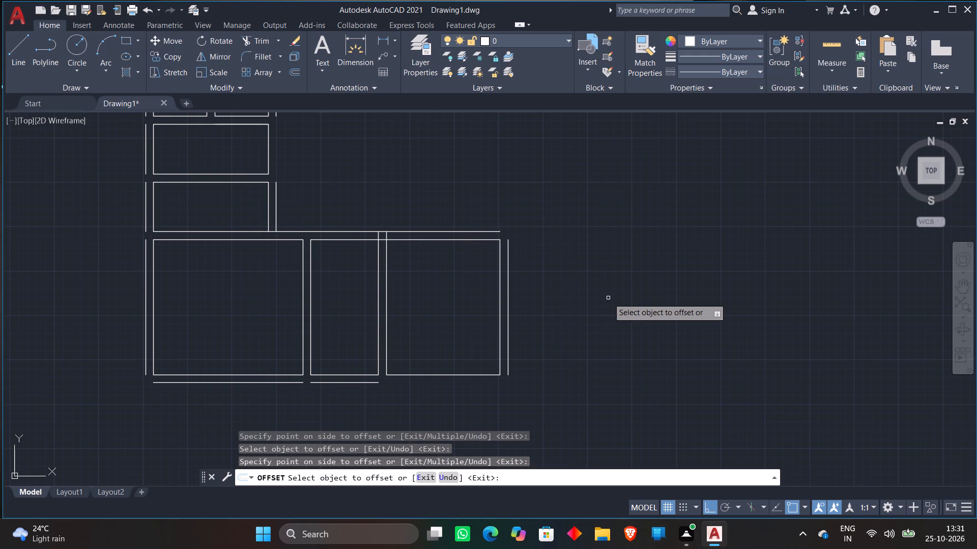
pyautogui.scroll(-1, 608, 298)
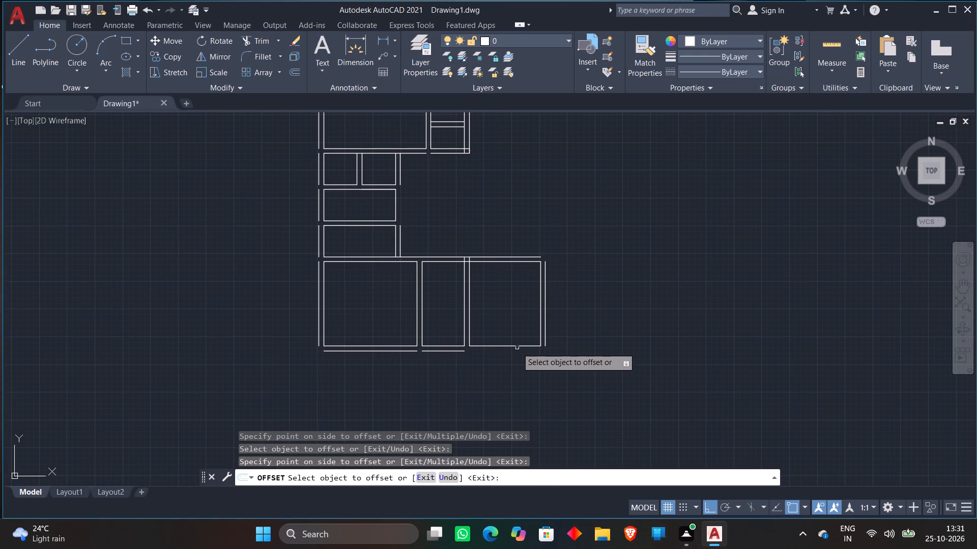
pyautogui.click(517, 348)
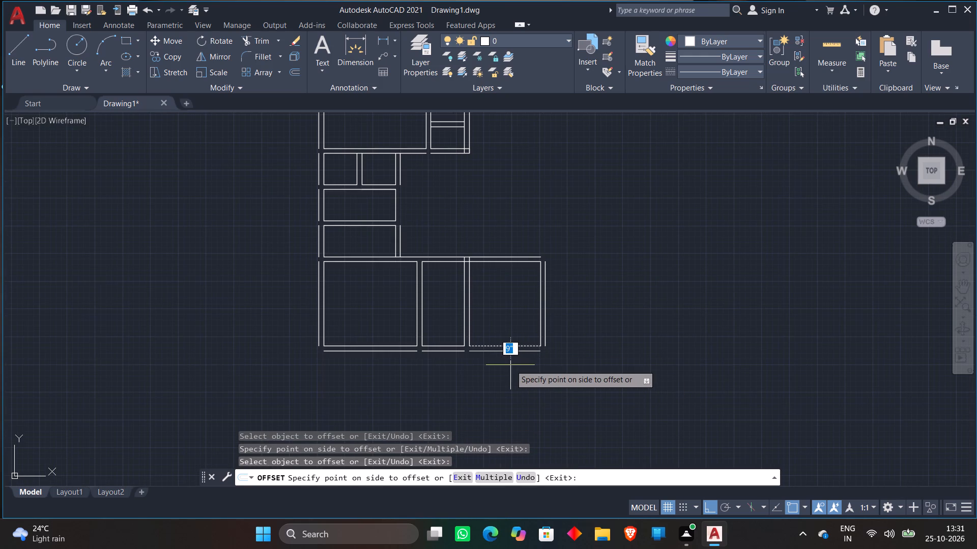
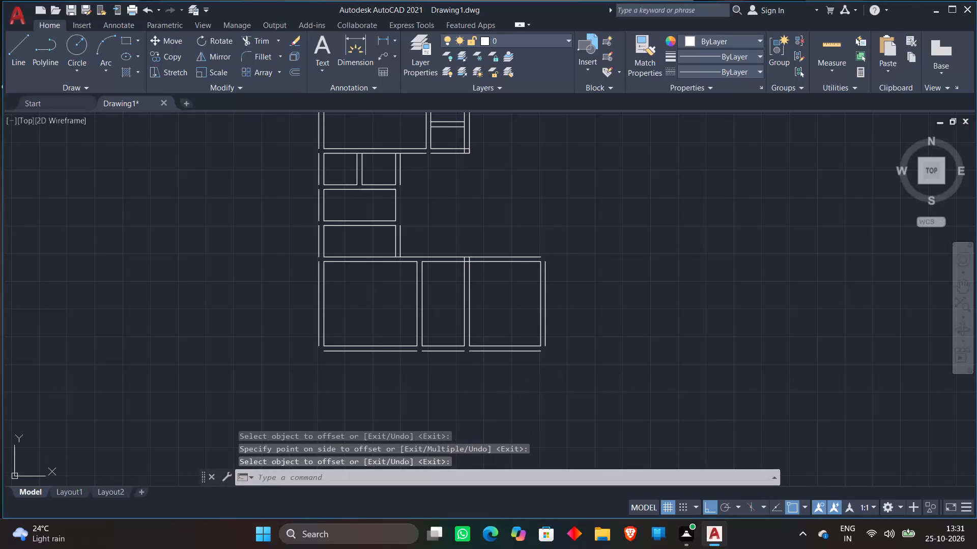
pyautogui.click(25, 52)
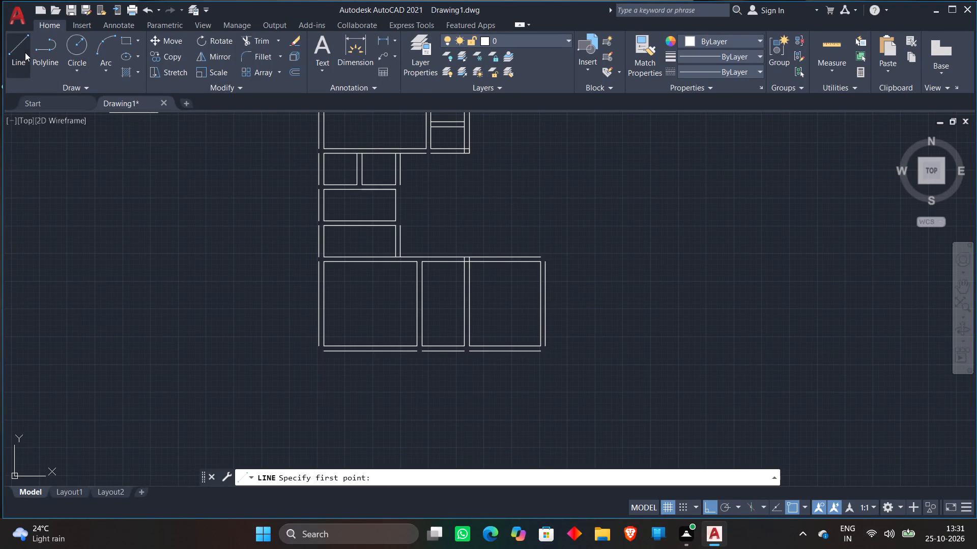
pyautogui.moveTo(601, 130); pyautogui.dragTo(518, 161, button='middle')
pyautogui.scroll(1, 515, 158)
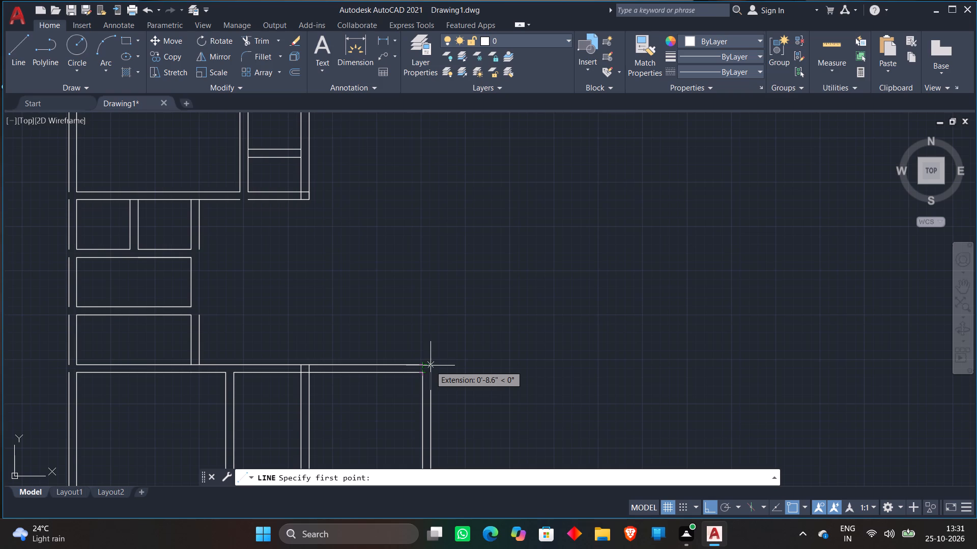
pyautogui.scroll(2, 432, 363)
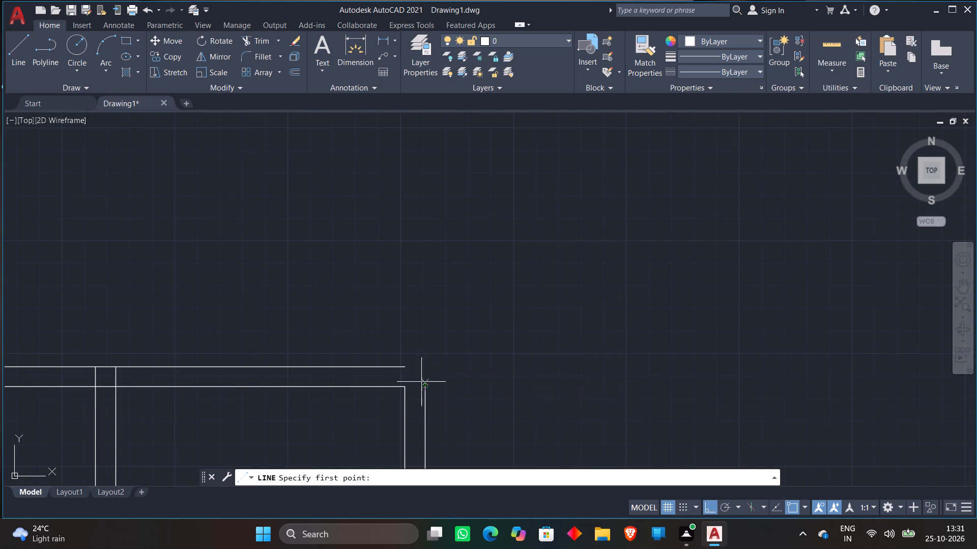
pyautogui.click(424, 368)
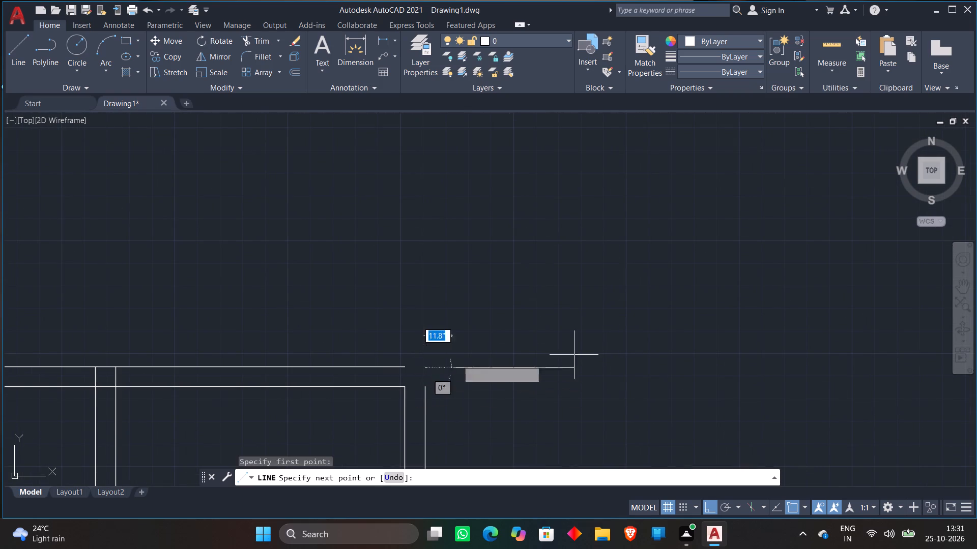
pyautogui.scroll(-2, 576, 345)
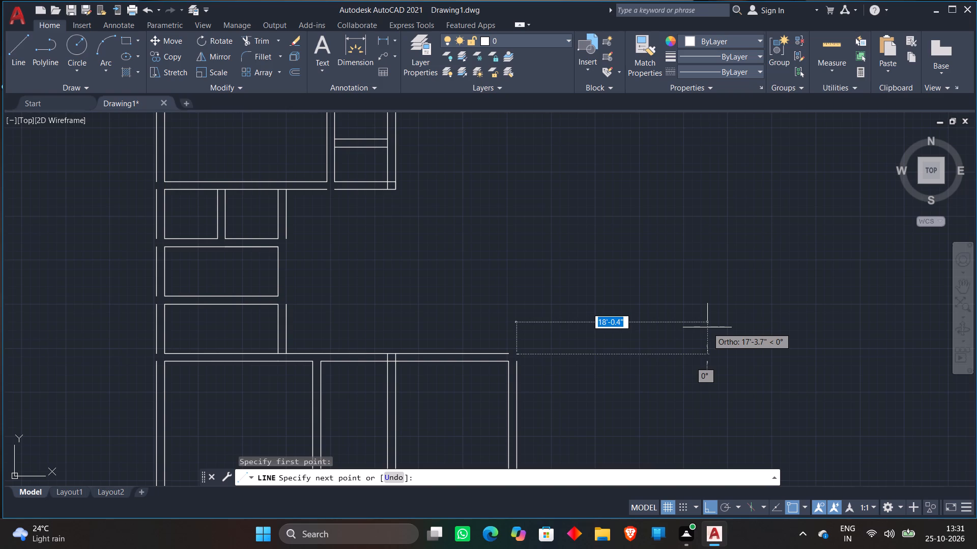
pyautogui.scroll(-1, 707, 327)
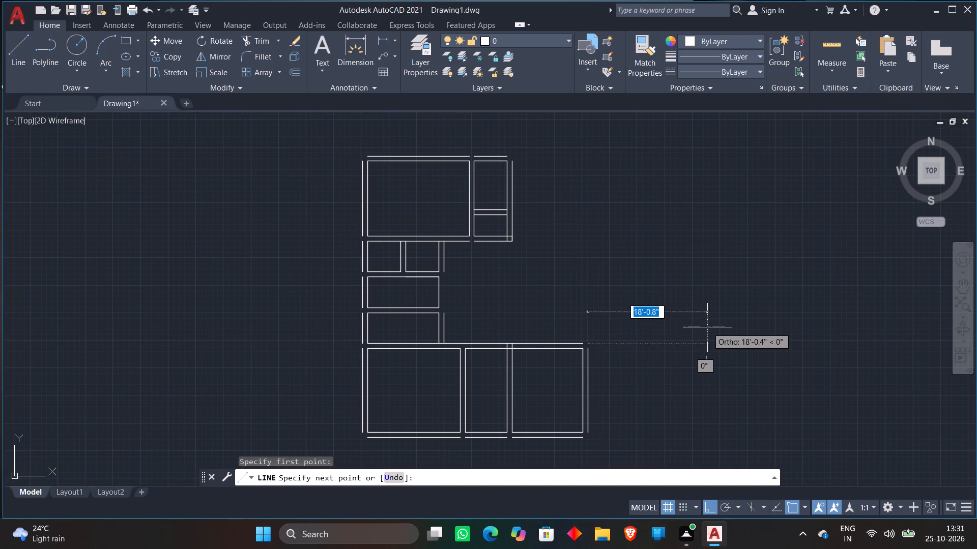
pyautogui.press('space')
# Trim away the outer horizontal wall line above the lower rooms, beyond the small bottom room, with the vertical wall stubs reaching it.
pyautogui.scroll(1, 549, 320)
pyautogui.moveTo(549, 319); pyautogui.dragTo(549, 317, button='middle')
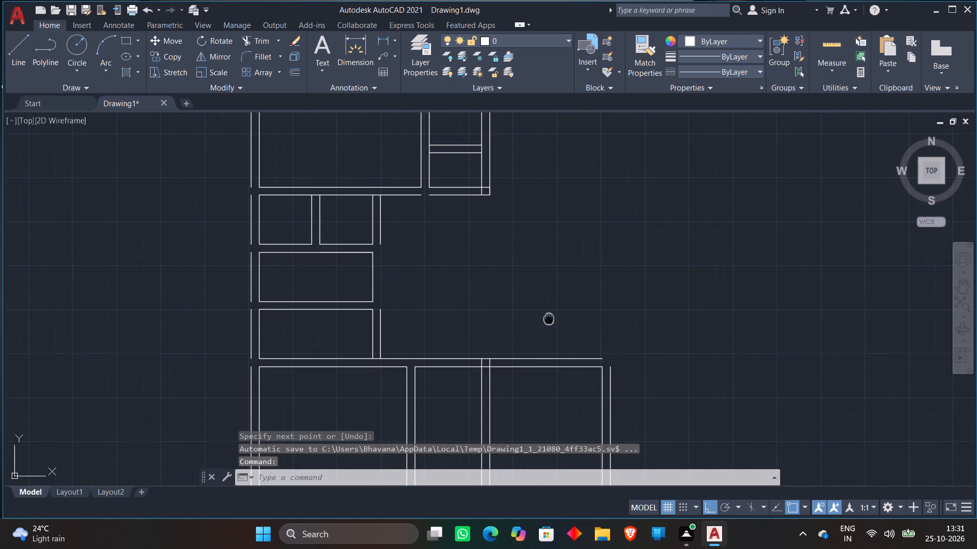
pyautogui.moveTo(549, 317); pyautogui.dragTo(550, 302, button='middle')
pyautogui.write('TR')
pyautogui.press('space')
pyautogui.scroll(2, 382, 346)
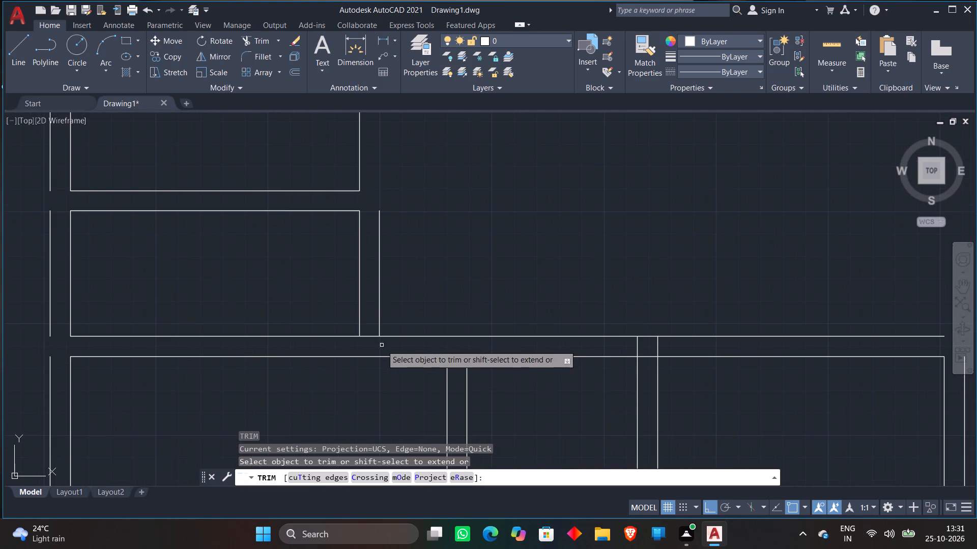
pyautogui.click(372, 338)
pyautogui.click(565, 334)
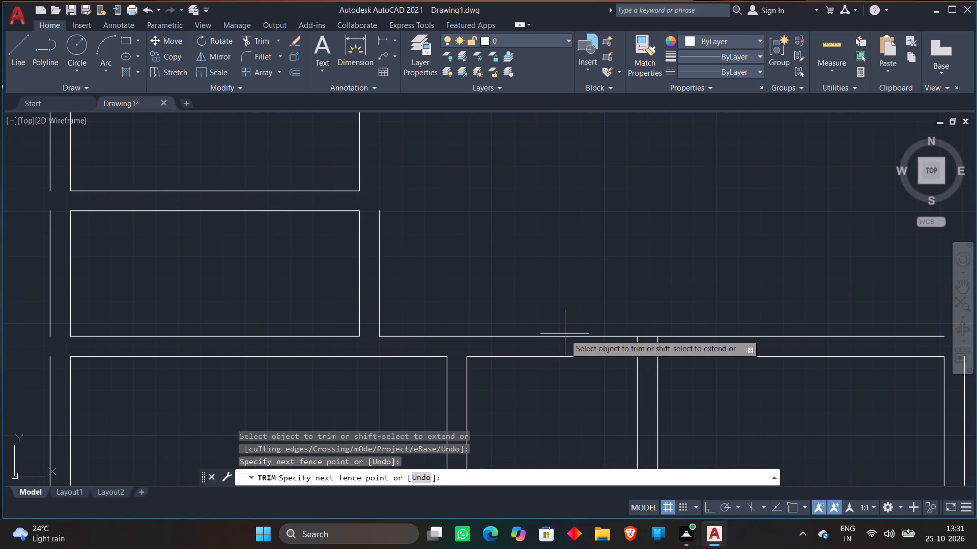
pyautogui.click(551, 341)
pyautogui.click(643, 337)
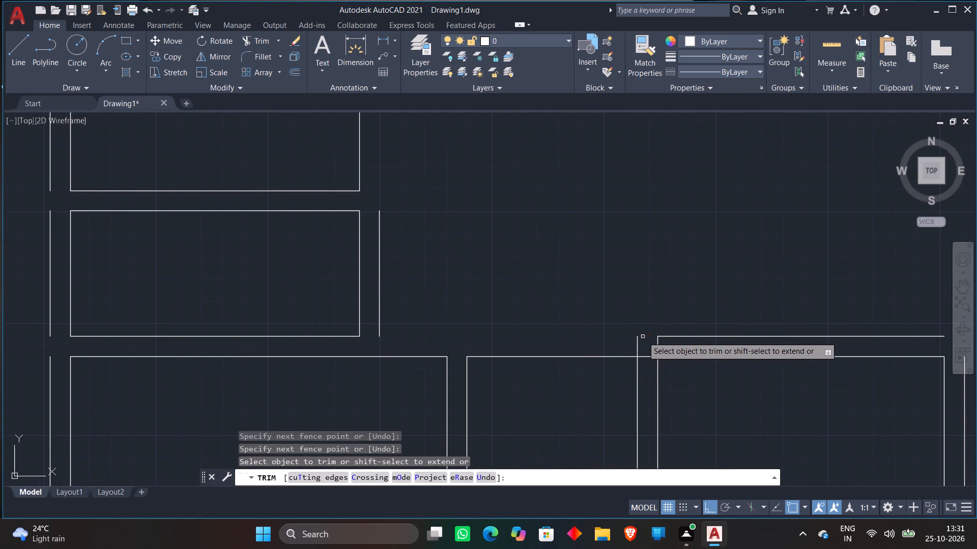
pyautogui.click(628, 342)
pyautogui.click(685, 333)
pyautogui.scroll(-3, 726, 308)
pyautogui.moveTo(728, 307); pyautogui.dragTo(604, 307, button='middle')
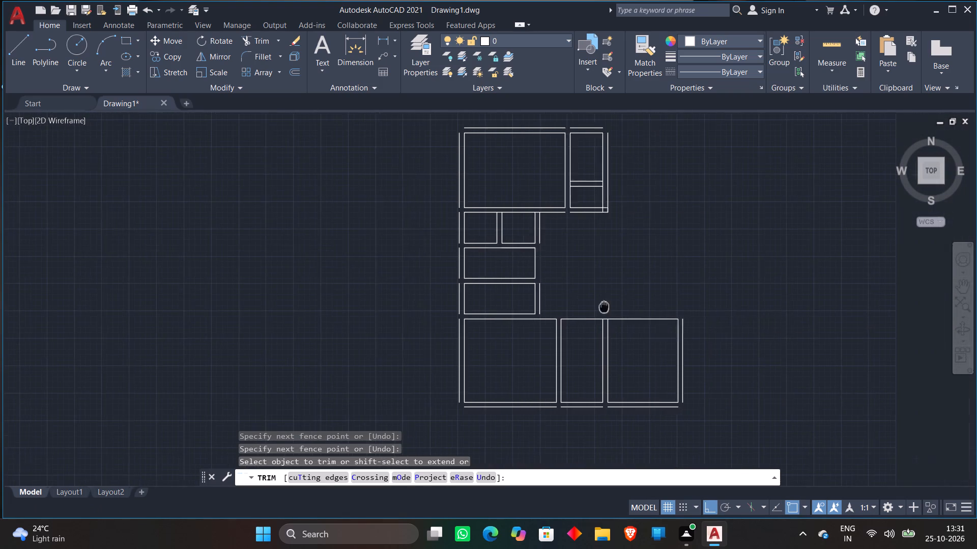
pyautogui.press('space')
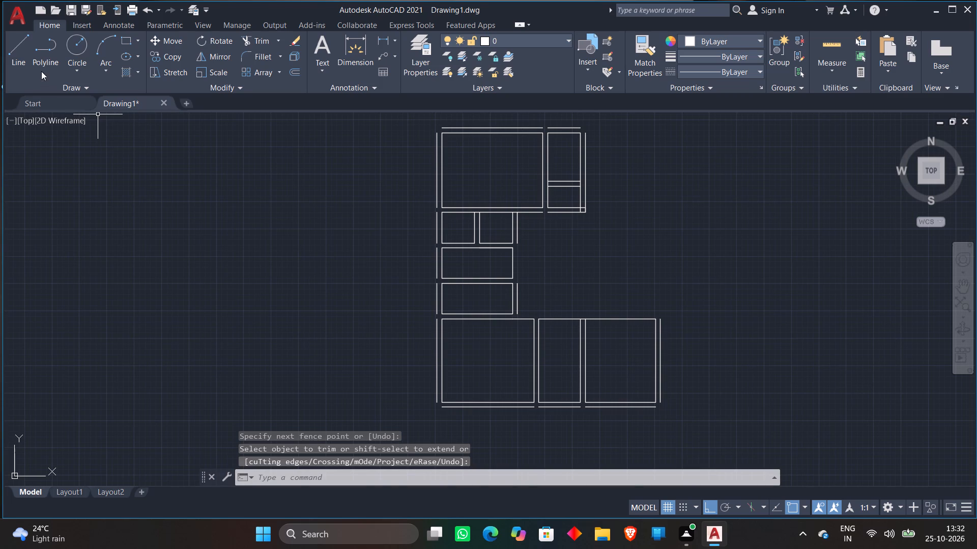
# Draw connected lines from the bottom end of the lowest small room's outer right wall: 34'4" right, 15' up, about 26'6" back left.
pyautogui.click(19, 49)
pyautogui.scroll(2, 538, 288)
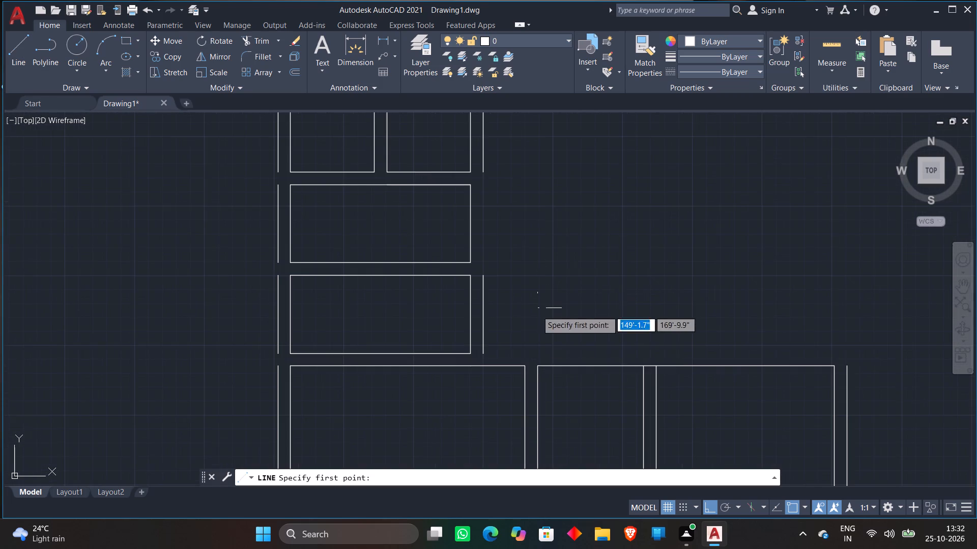
pyautogui.click(485, 354)
pyautogui.scroll(-1, 788, 327)
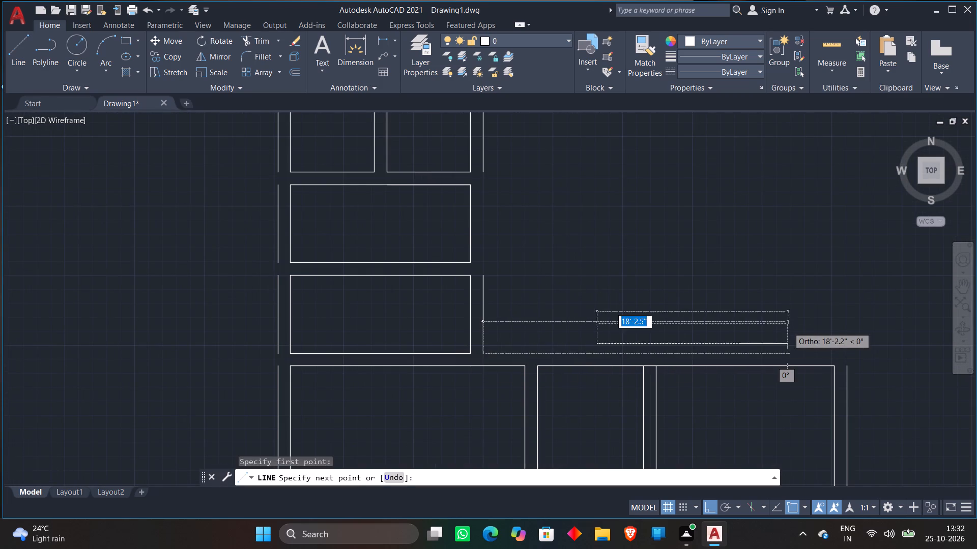
pyautogui.write("34'")
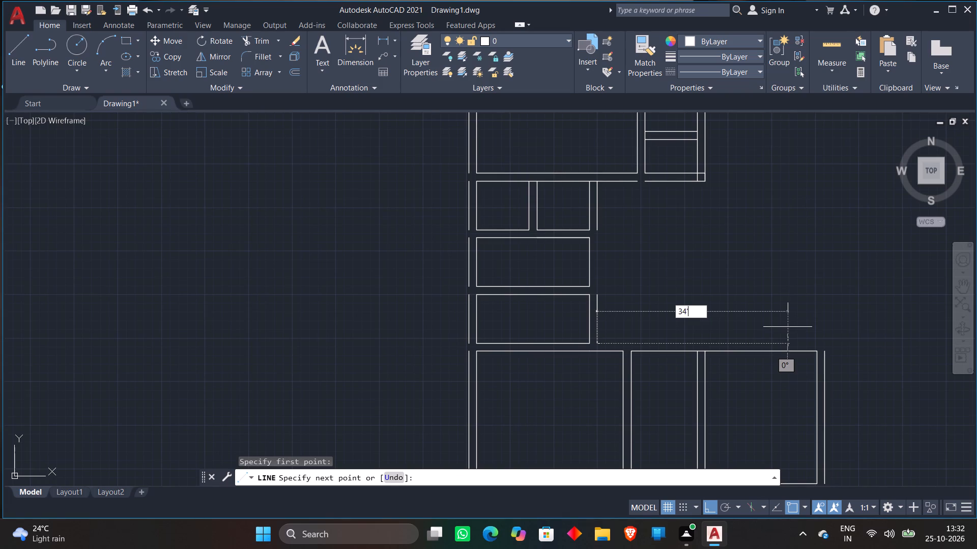
pyautogui.press('4')
pyautogui.hotkey('shift', '"')
pyautogui.press('Return')
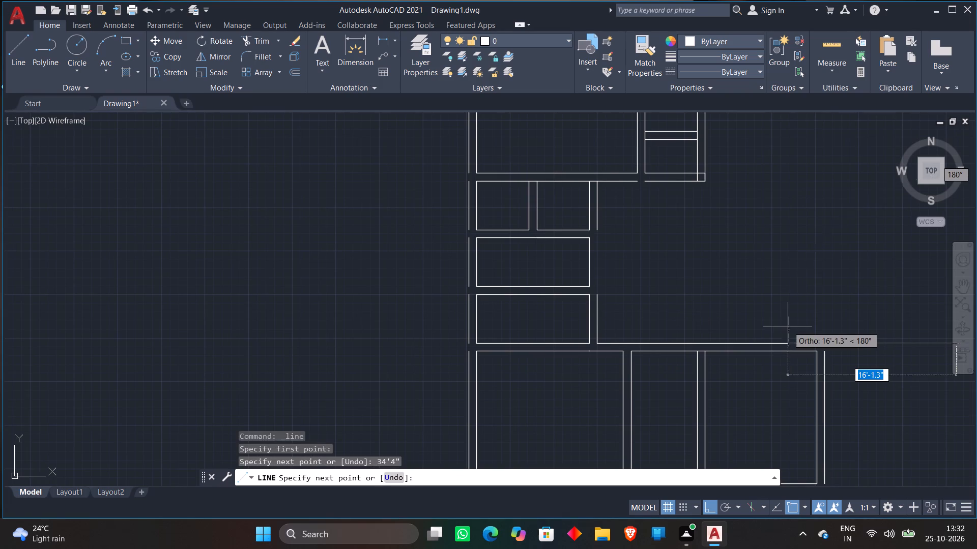
pyautogui.scroll(-1, 861, 307)
pyautogui.moveTo(878, 293); pyautogui.dragTo(753, 350, button='middle')
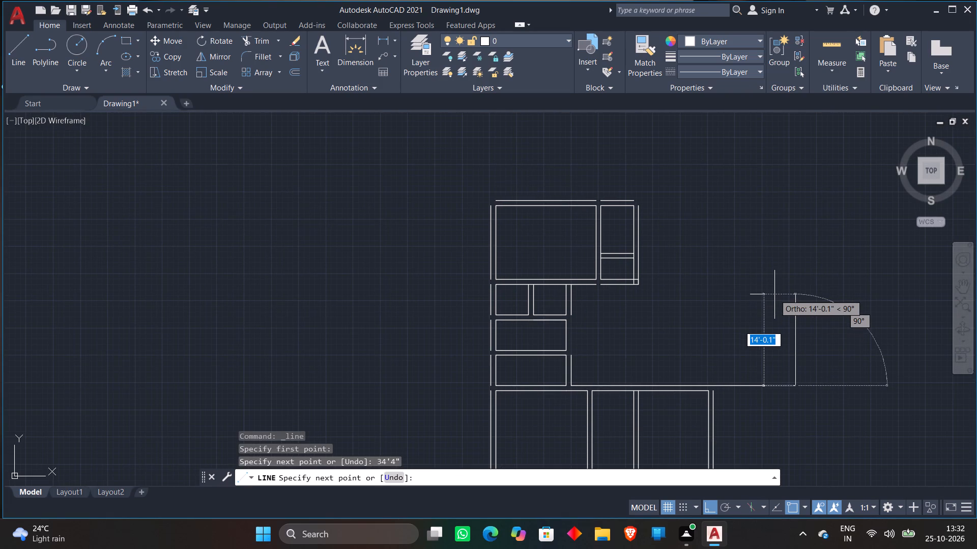
pyautogui.write("15'")
pyautogui.press('Return')
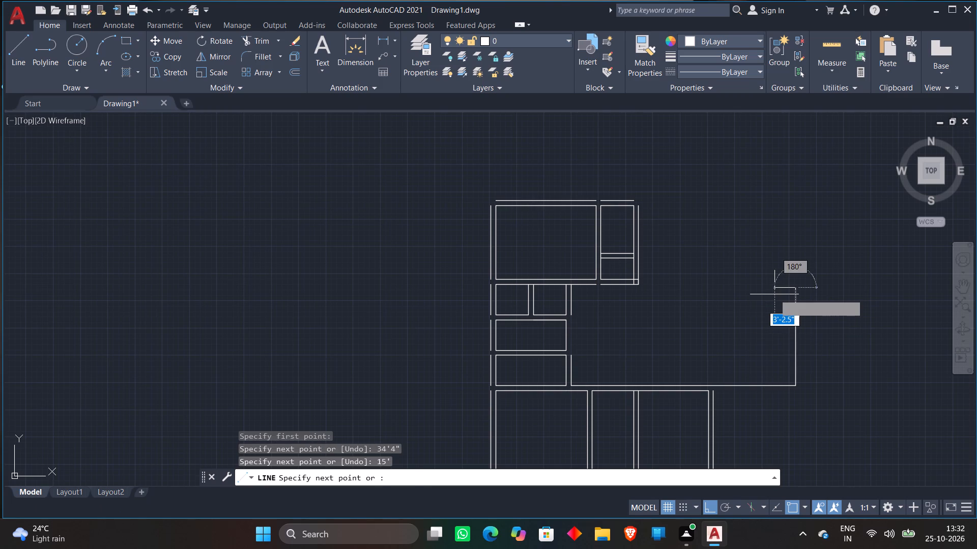
pyautogui.click(622, 296)
pyautogui.press('space')
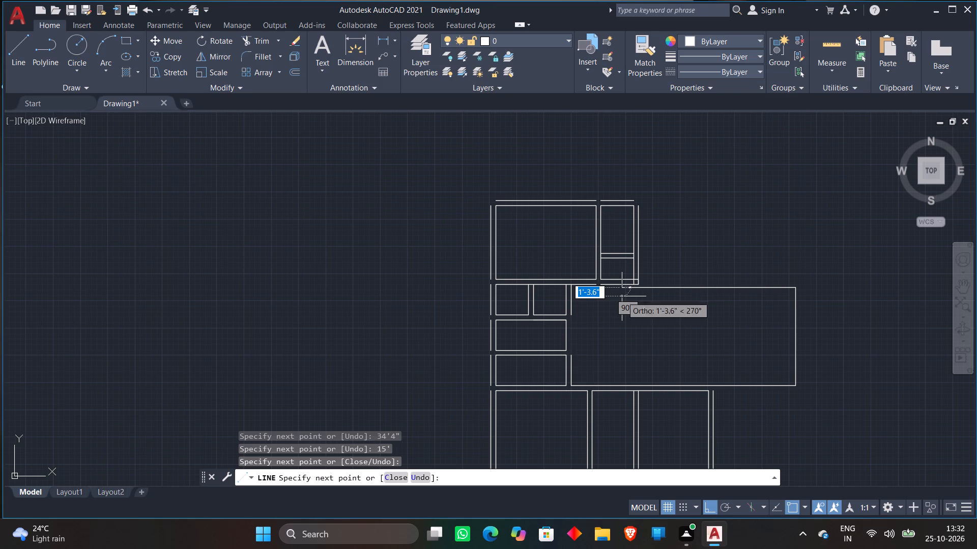
# Draw a horizontal line from the bottom end of the upper narrow room's outer right wall, rightward past the 15' vertical line.
pyautogui.scroll(2, 761, 279)
pyautogui.press('l')
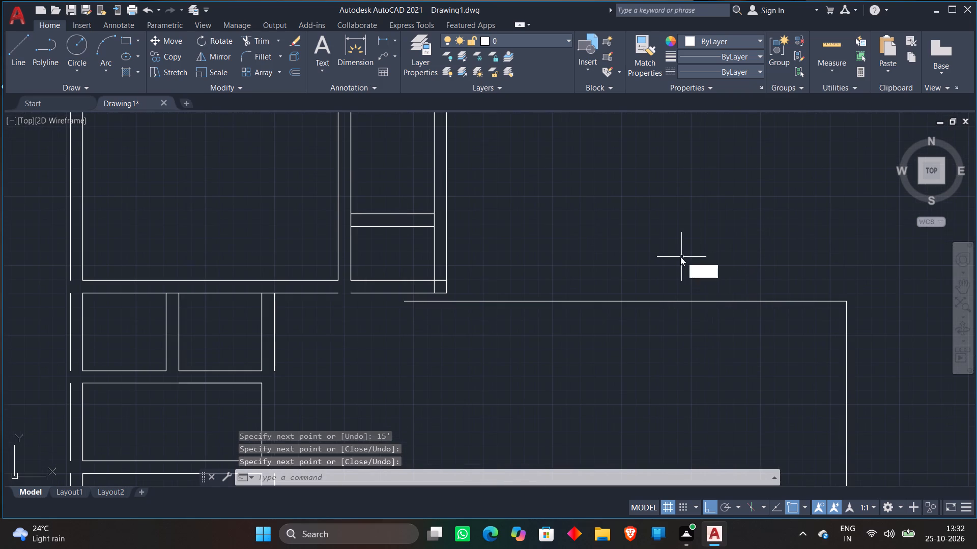
pyautogui.press('space')
pyautogui.click(451, 295)
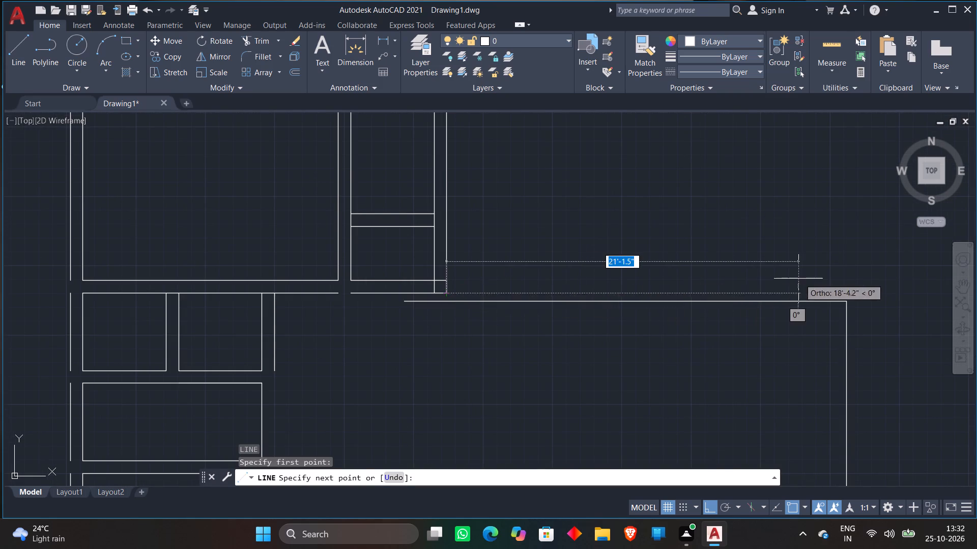
pyautogui.click(867, 278)
pyautogui.press('Escape')
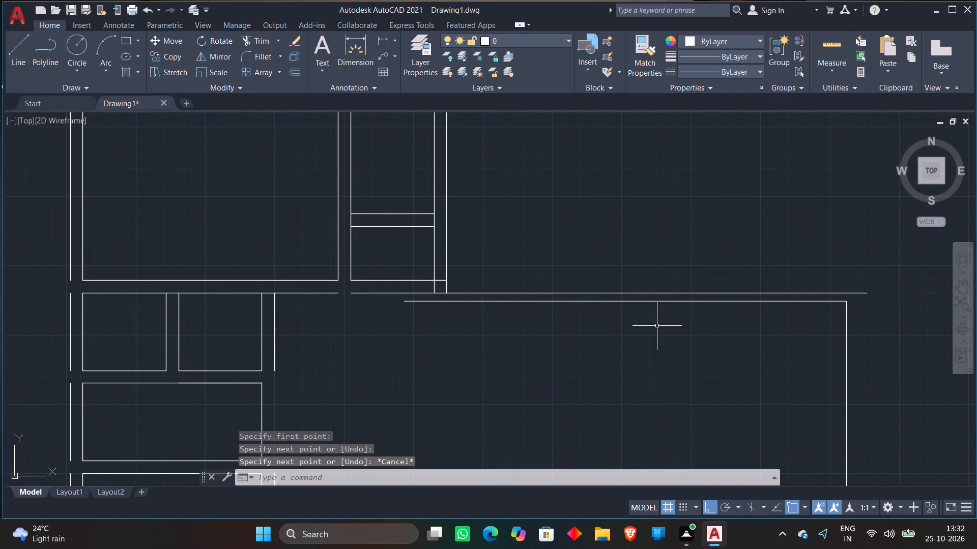
# Remove the large room's freehand top line just below the new horizontal line using Trim.
pyautogui.press('t')
pyautogui.write('R')
pyautogui.press('space')
pyautogui.click(653, 301)
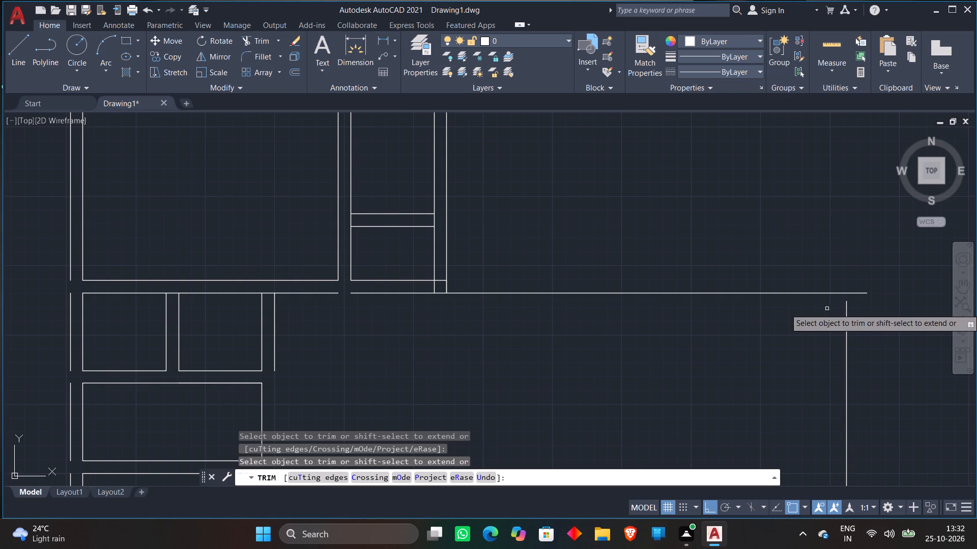
pyautogui.press('Escape')
# Extend the large room's right vertical line up to the new horizontal top line.
pyautogui.scroll(-1, 839, 258)
pyautogui.moveTo(838, 259); pyautogui.dragTo(668, 274, button='middle')
pyautogui.scroll(-1, 669, 274)
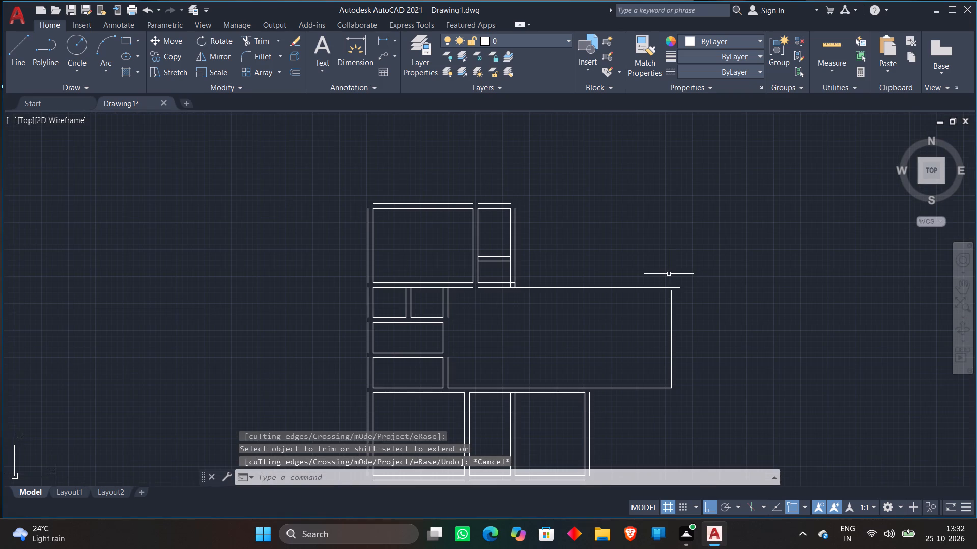
pyautogui.write('EX')
pyautogui.press('space')
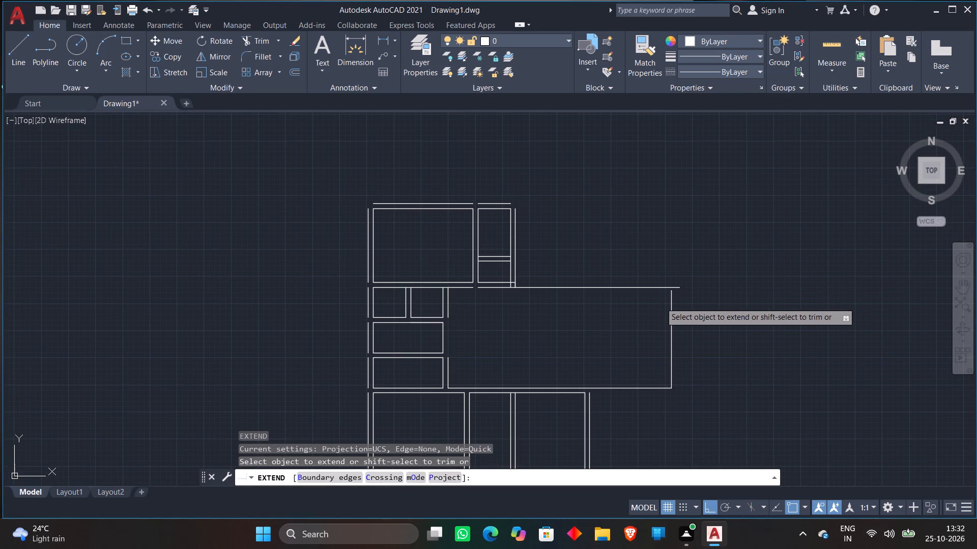
pyautogui.click(672, 294)
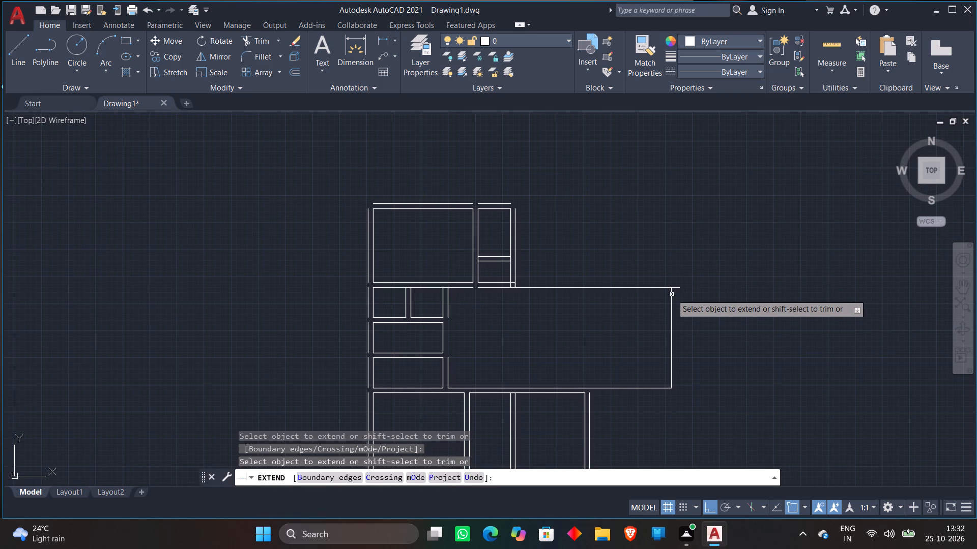
pyautogui.press('space')
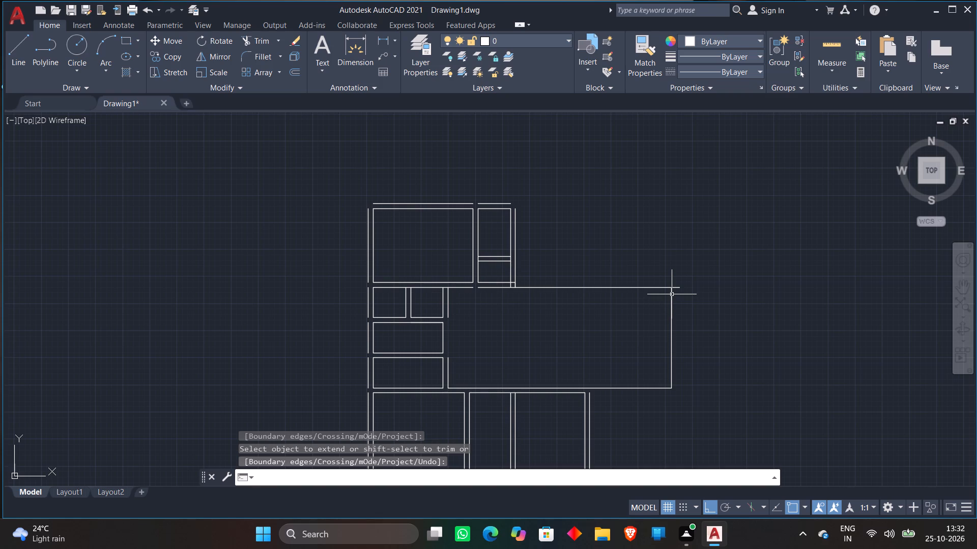
# Trim the horizontal top line's overhang beyond the large room's right vertical line.
pyautogui.scroll(2, 807, 256)
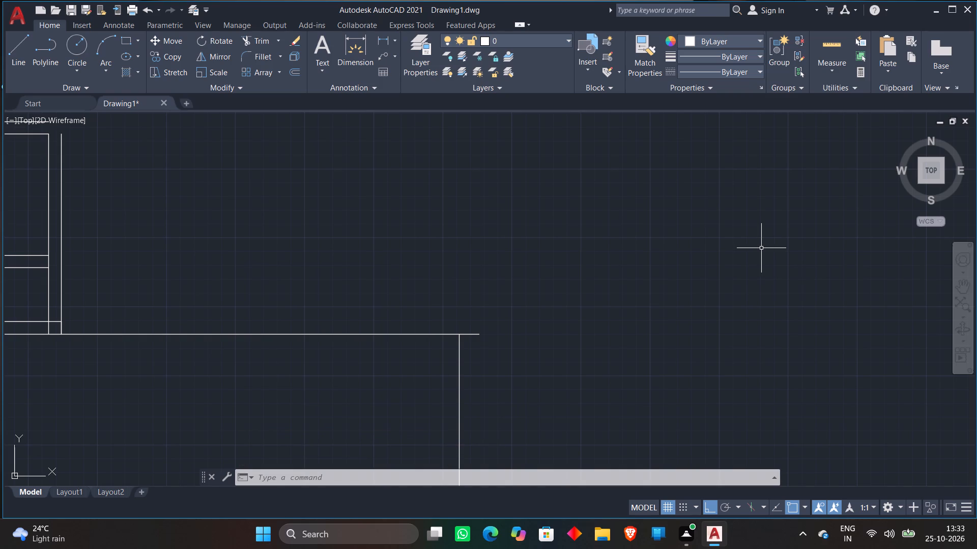
pyautogui.scroll(1, 761, 248)
pyautogui.scroll(-4, 762, 250)
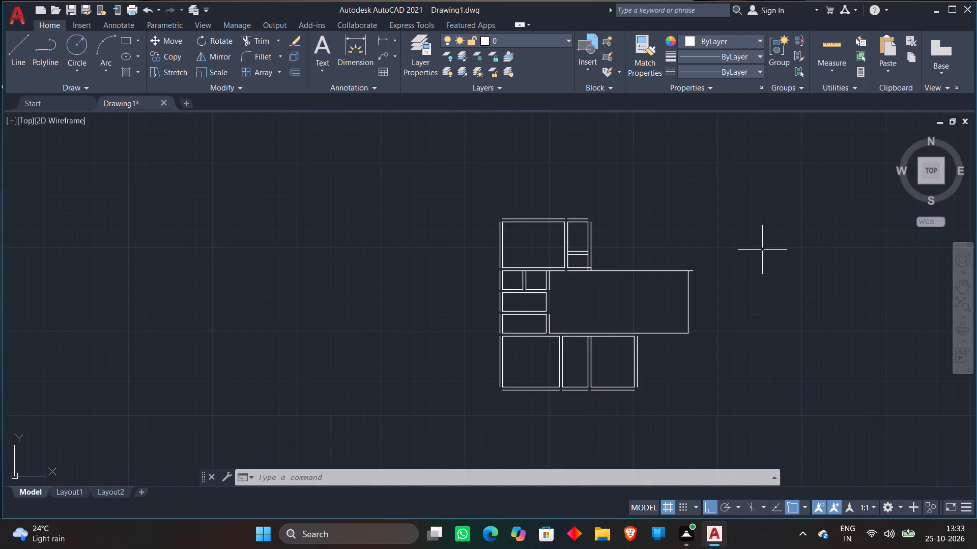
pyautogui.scroll(2, 706, 271)
pyautogui.middleClick(706, 271)
pyautogui.press('r')
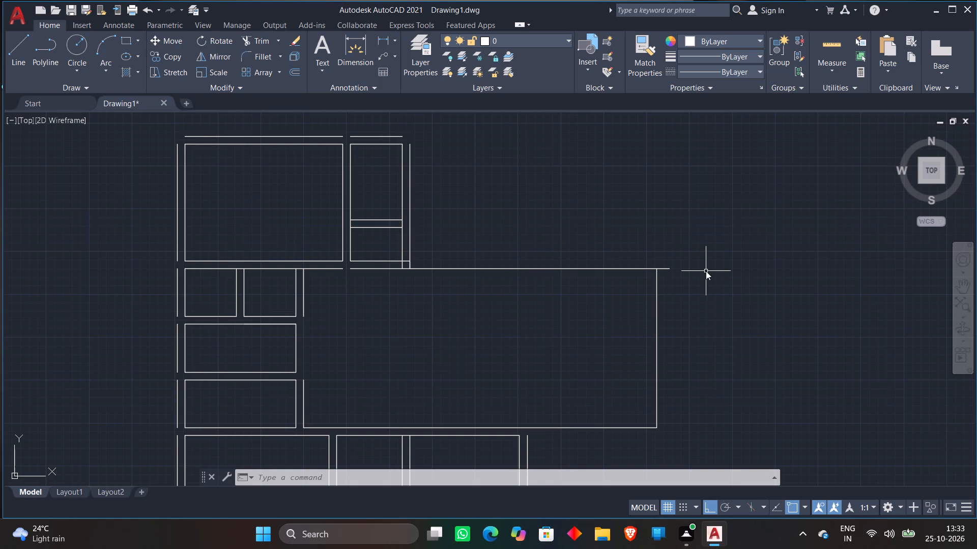
pyautogui.press('BackSpace')
pyautogui.write('TR')
pyautogui.press('space')
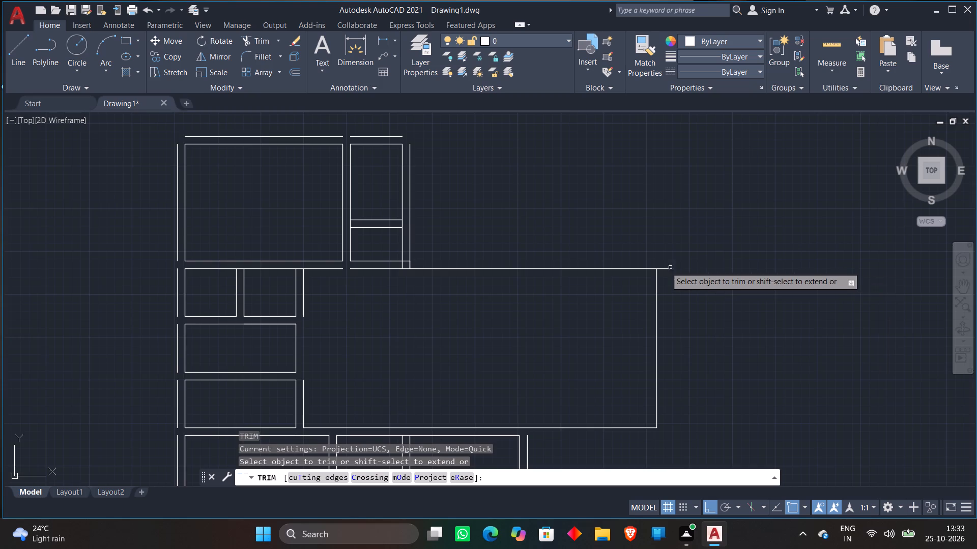
pyautogui.scroll(2, 637, 264)
pyautogui.click(693, 264)
pyautogui.click(704, 286)
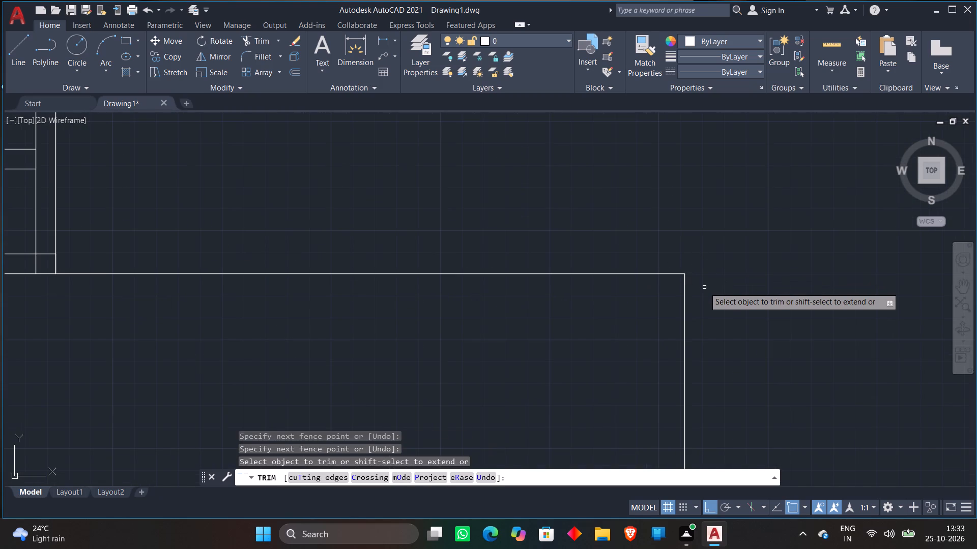
pyautogui.press('space')
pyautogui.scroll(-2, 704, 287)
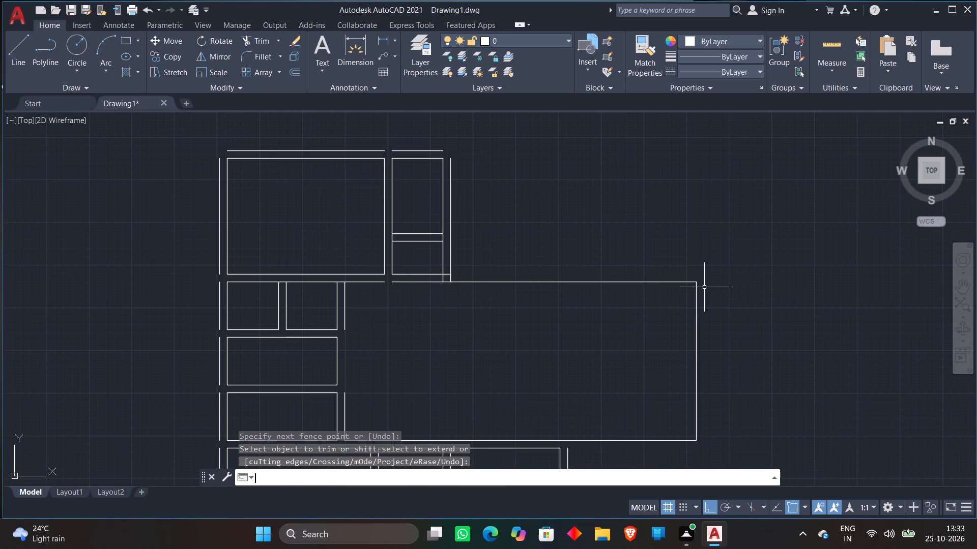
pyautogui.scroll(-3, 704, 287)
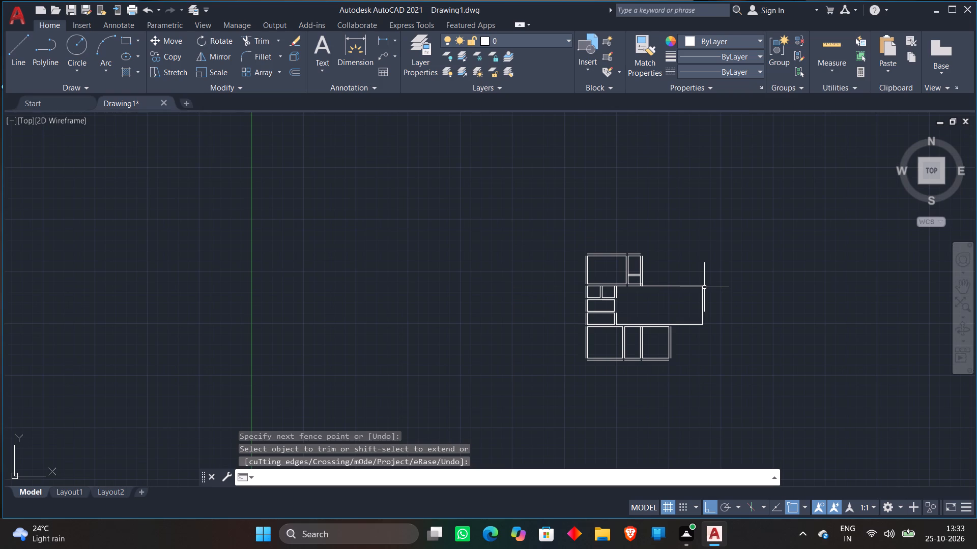
# Offset the large hall's top, right and bottom lines outward by 9" to form its outer walls.
pyautogui.scroll(-2, 658, 382)
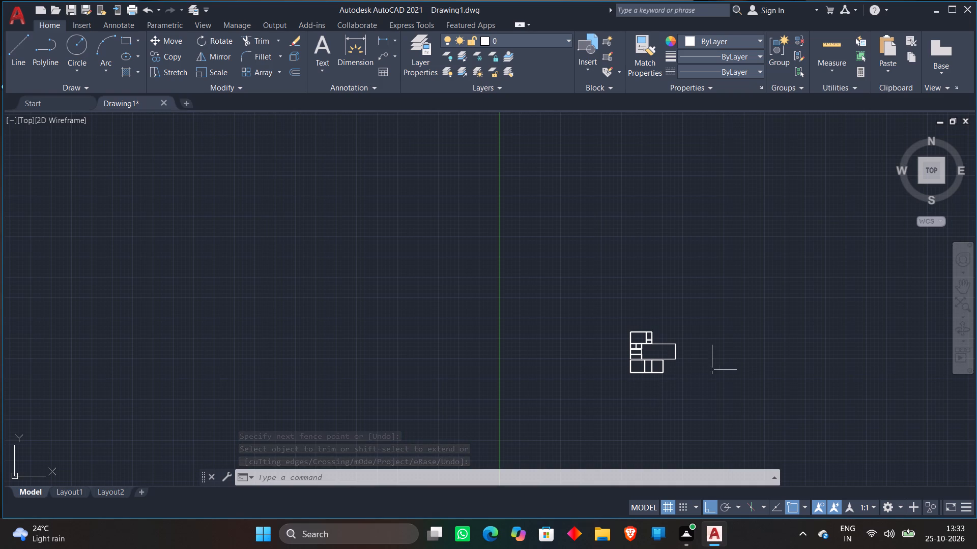
pyautogui.moveTo(719, 349); pyautogui.dragTo(645, 311, button='middle')
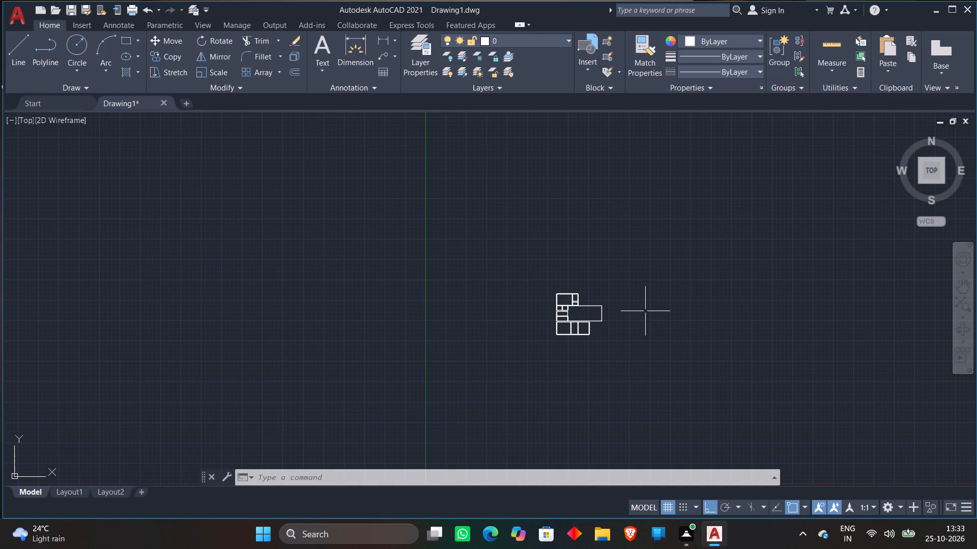
pyautogui.scroll(3, 627, 308)
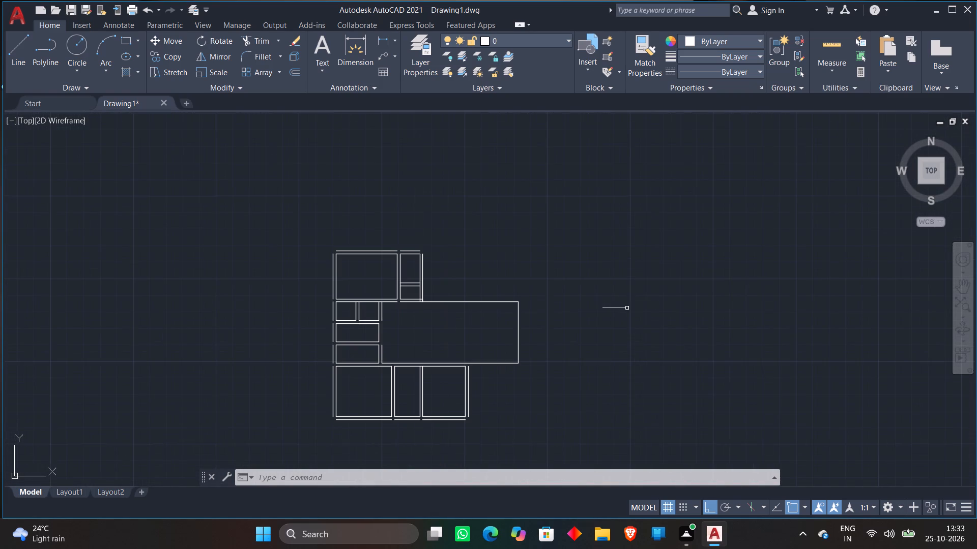
pyautogui.click(291, 72)
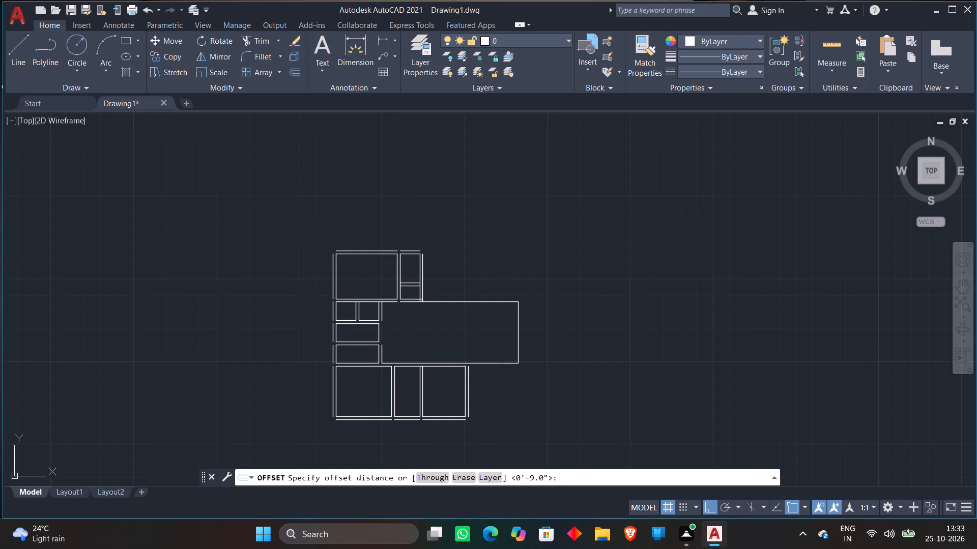
pyautogui.press('Return')
pyautogui.scroll(2, 448, 297)
pyautogui.click(451, 309)
pyautogui.click(477, 270)
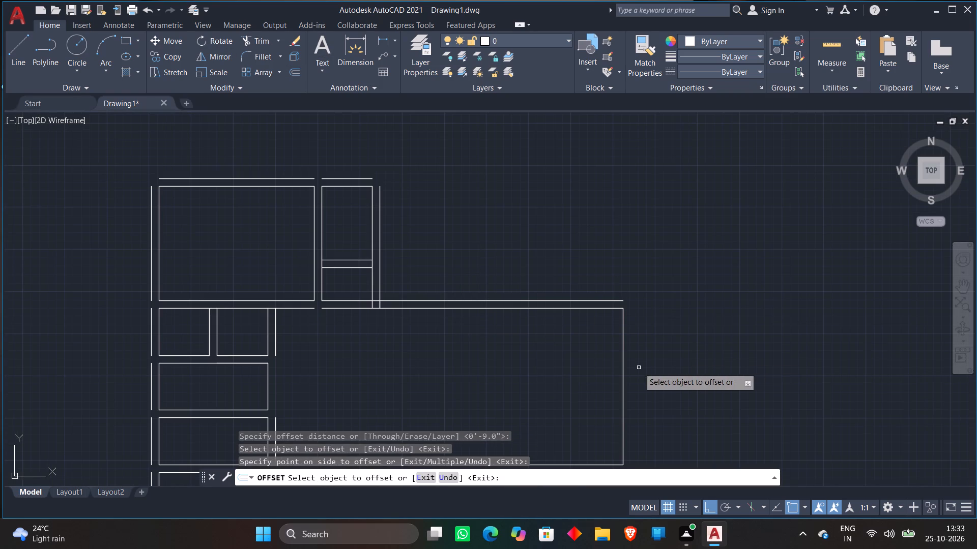
pyautogui.click(624, 354)
pyautogui.click(759, 337)
pyautogui.scroll(-1, 742, 286)
pyautogui.moveTo(739, 287); pyautogui.dragTo(708, 239, button='middle')
pyautogui.scroll(2, 583, 333)
pyautogui.click(590, 375)
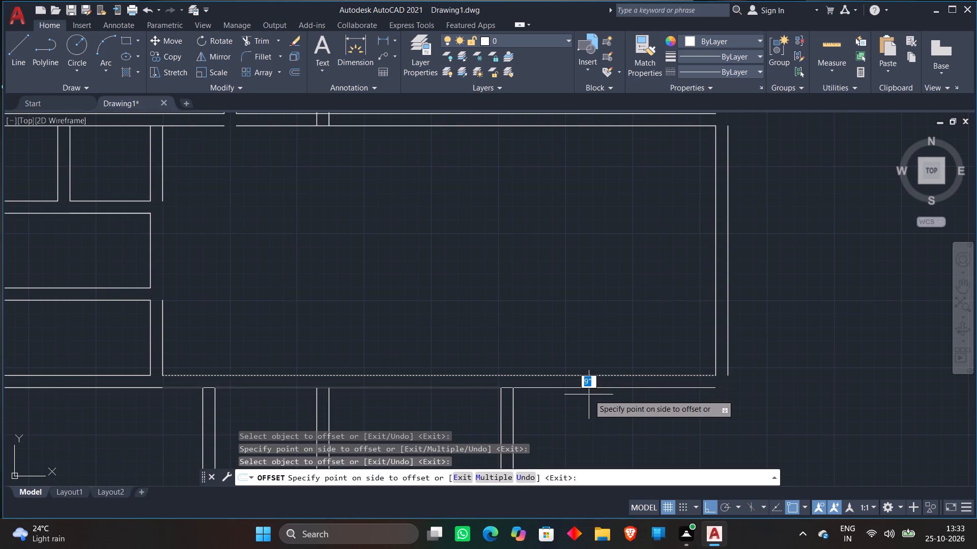
pyautogui.click(589, 394)
pyautogui.press('space')
# Draw a 12' by 15'8" room above the hall's upper right corner, starting from the outer top line's right end.
pyautogui.scroll(-2, 635, 392)
pyautogui.moveTo(629, 314); pyautogui.dragTo(587, 350, button='middle')
pyautogui.click(18, 57)
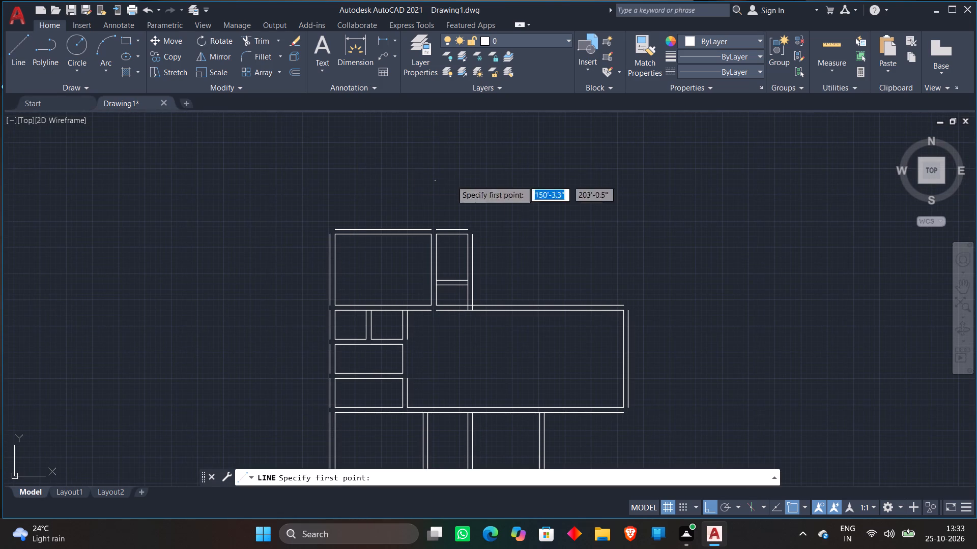
pyautogui.click(623, 301)
pyautogui.write("15'")
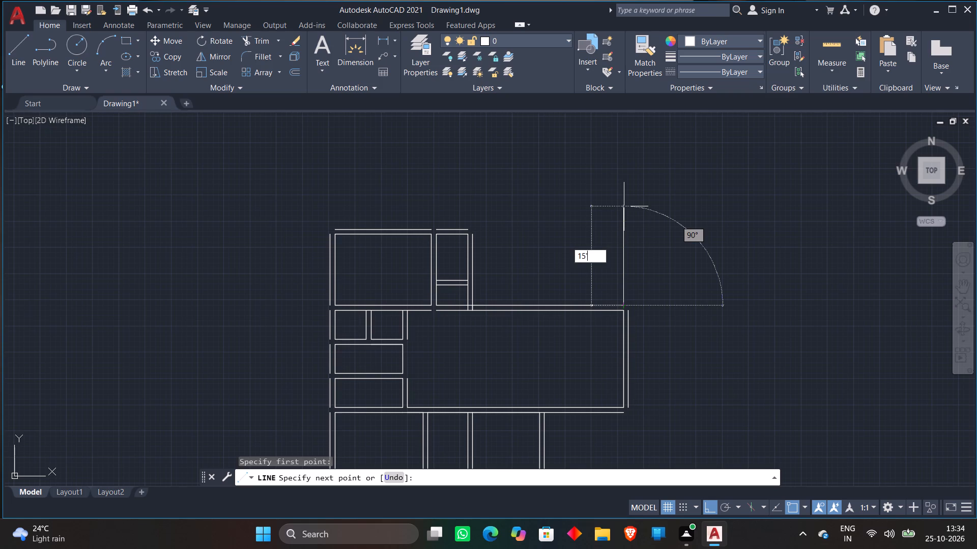
pyautogui.press('8')
pyautogui.hotkey('shift', '"')
pyautogui.press('Return')
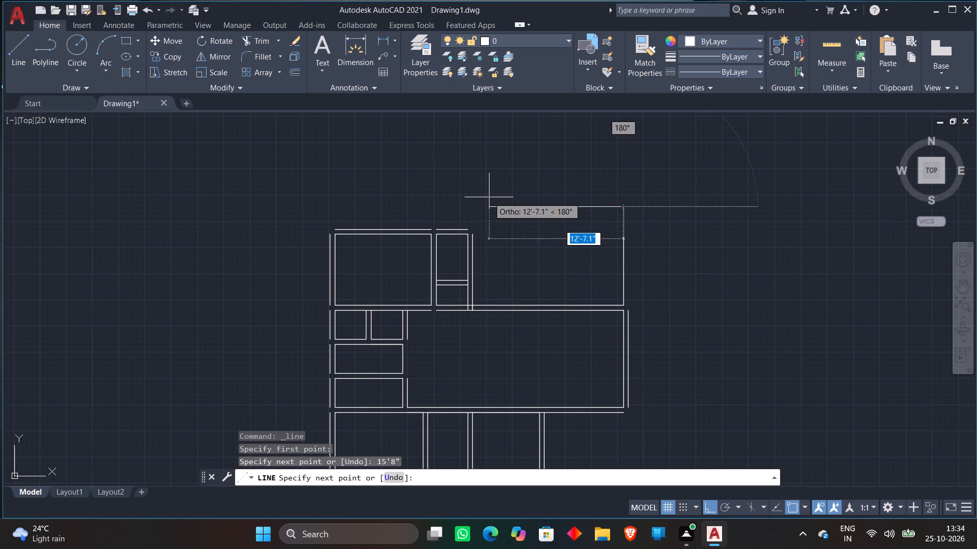
pyautogui.write("12'")
pyautogui.press('Return')
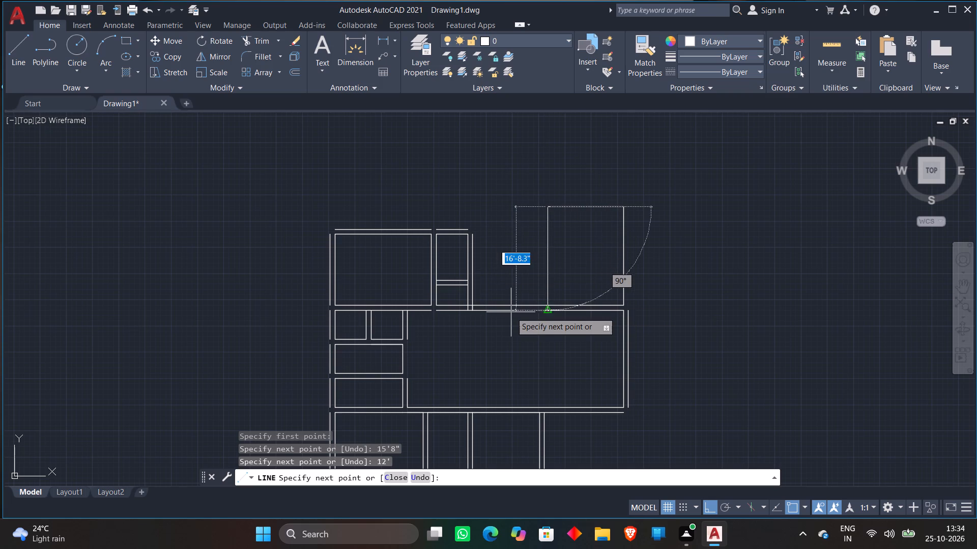
pyautogui.write('15')
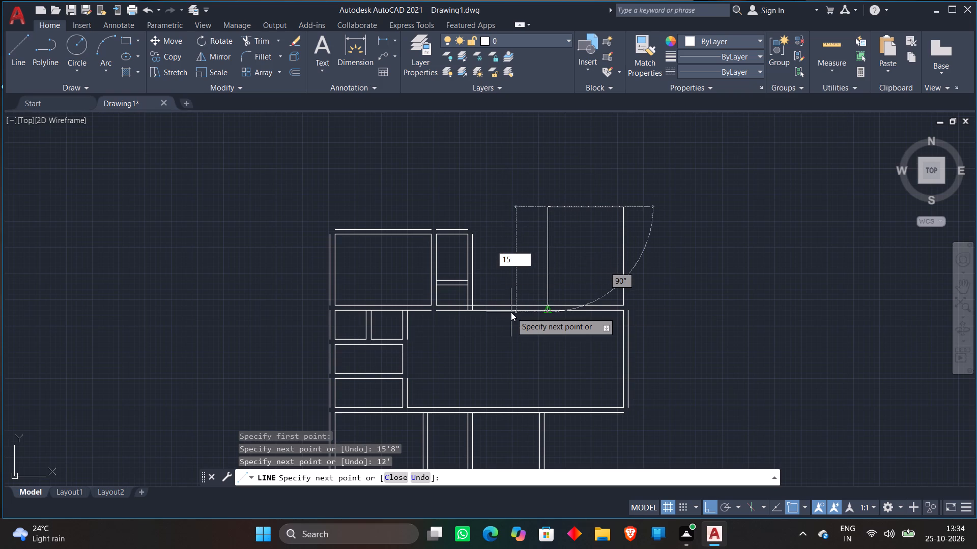
pyautogui.press("'")
pyautogui.press('8')
pyautogui.hotkey('shift', '"')
pyautogui.press('Return')
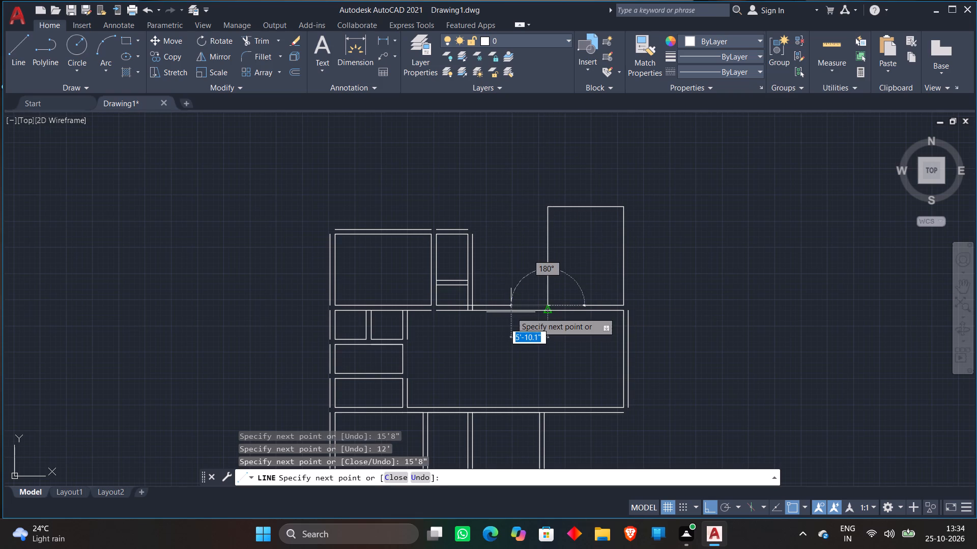
pyautogui.press('space')
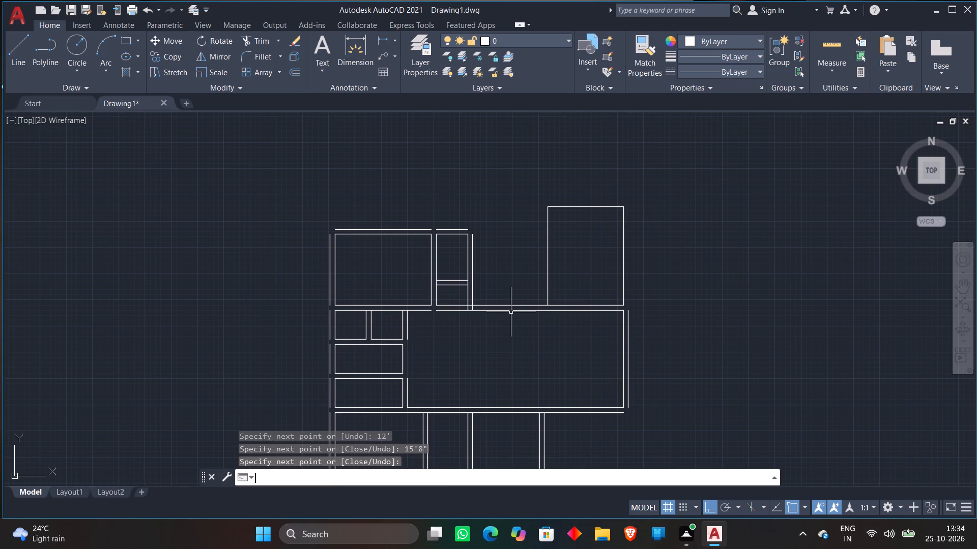
# Offset the new 12' room's right, top and left lines outward by 9".
pyautogui.press('o')
pyautogui.press('Return')
pyautogui.press('Return')
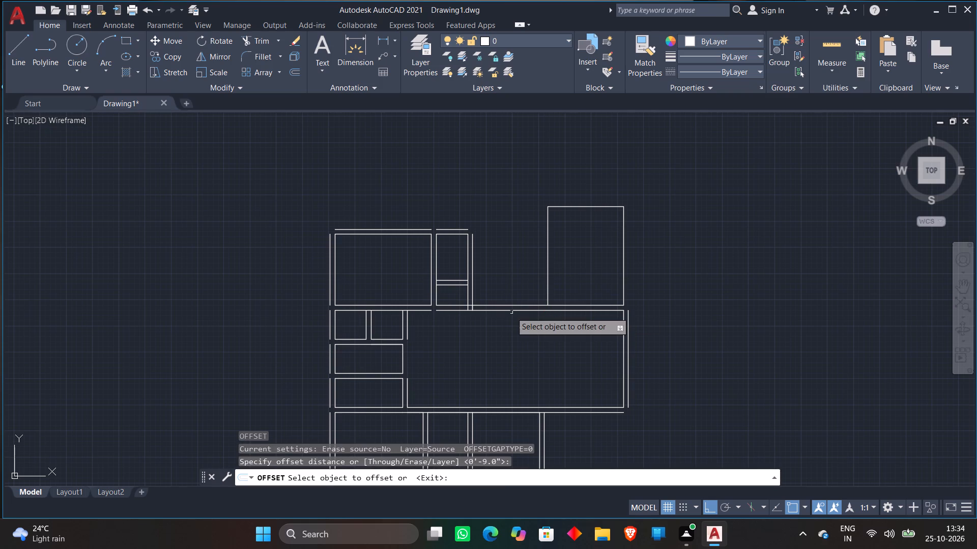
pyautogui.click(622, 275)
pyautogui.click(754, 261)
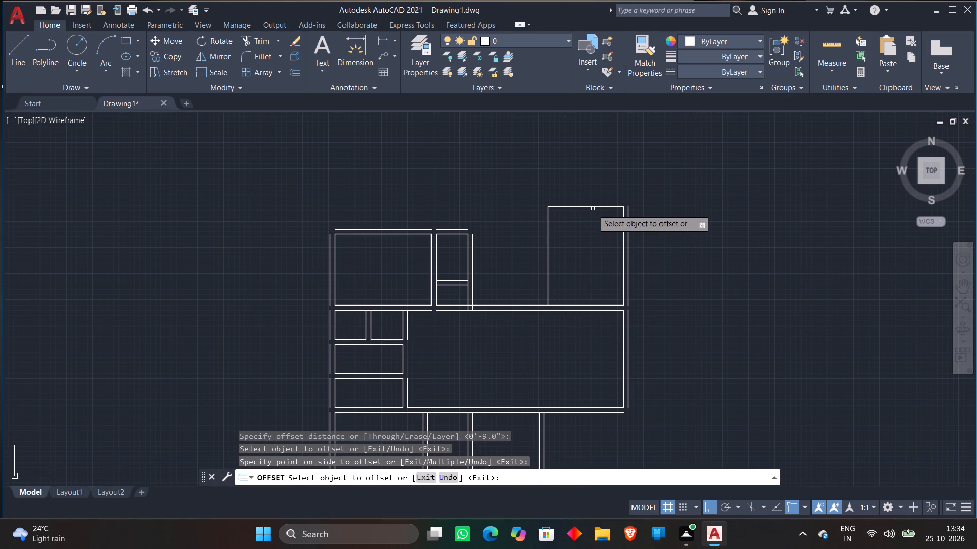
pyautogui.click(593, 206)
pyautogui.click(603, 164)
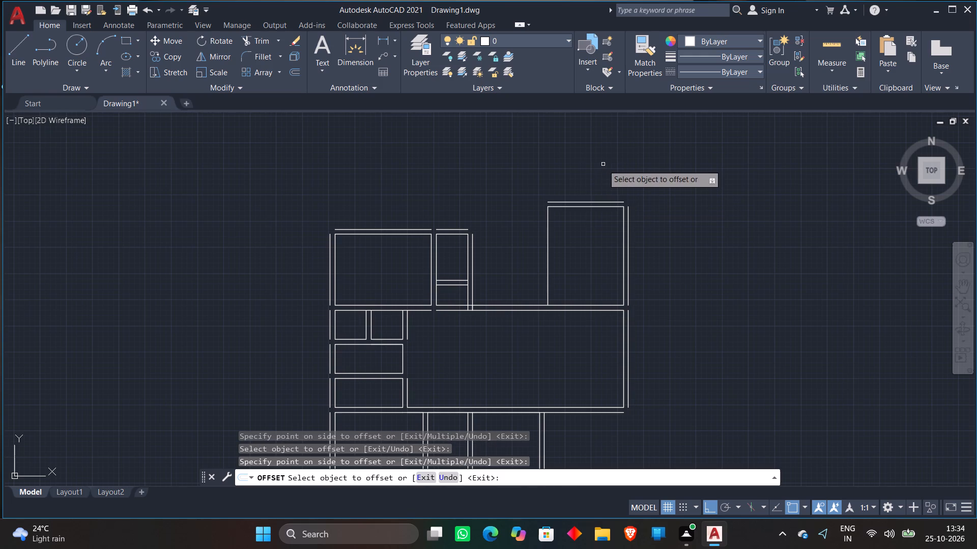
pyautogui.click(547, 237)
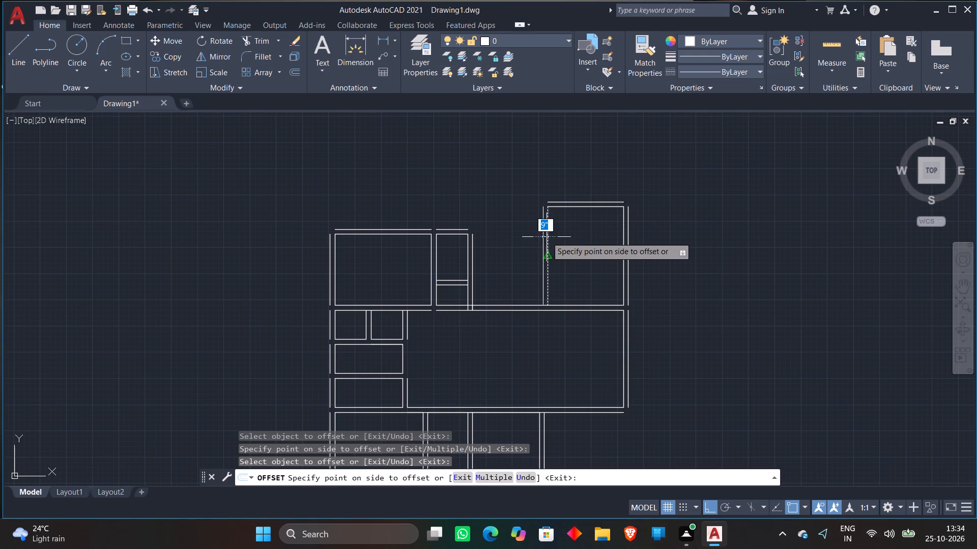
pyautogui.click(437, 205)
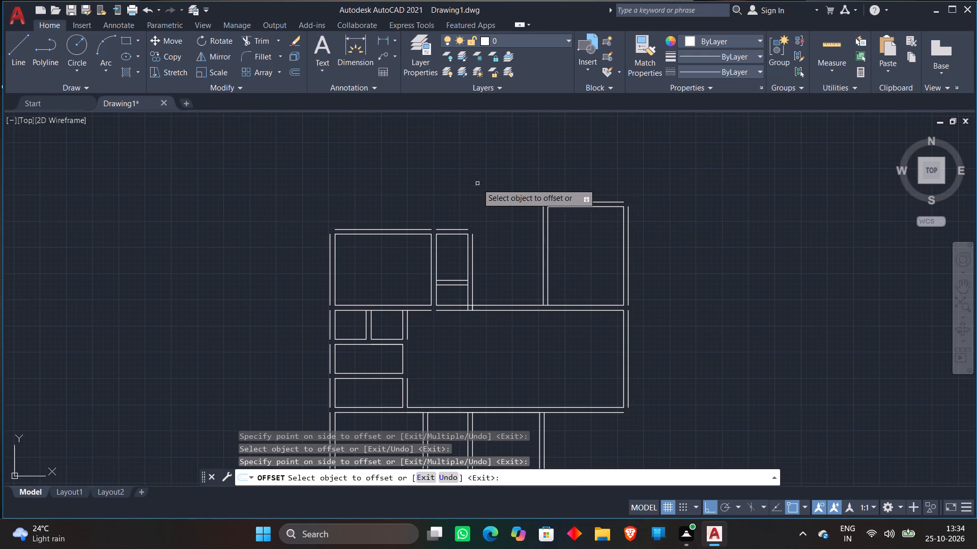
pyautogui.press('space')
# Draw a vertical line upward from the right end of the upper narrow room's outer top line.
pyautogui.scroll(2, 501, 217)
pyautogui.press('l')
pyautogui.press('space')
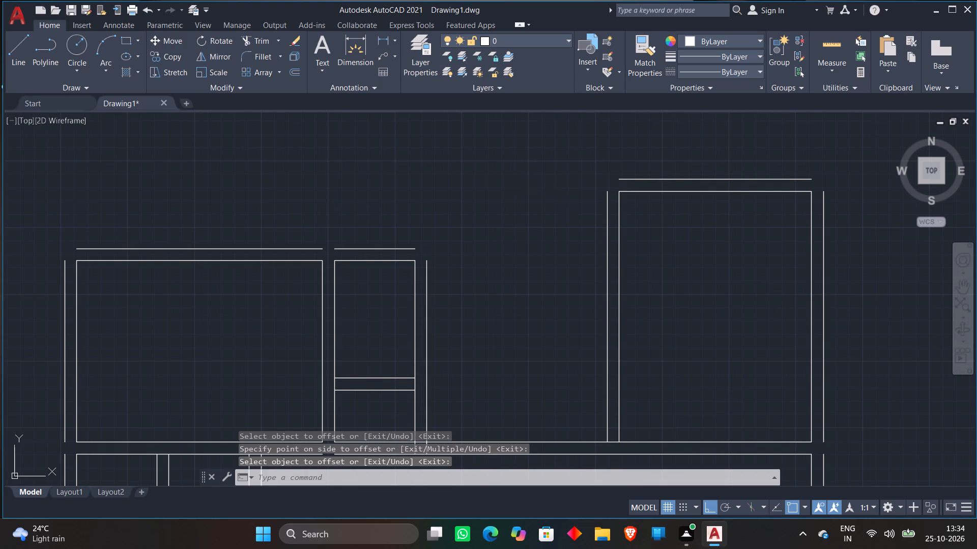
pyautogui.click(416, 246)
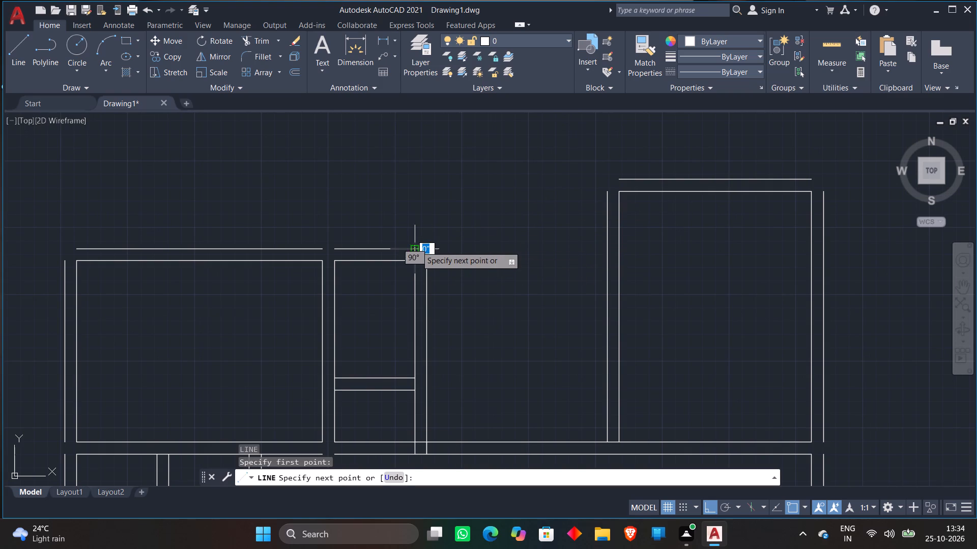
pyautogui.click(423, 171)
pyautogui.press('space')
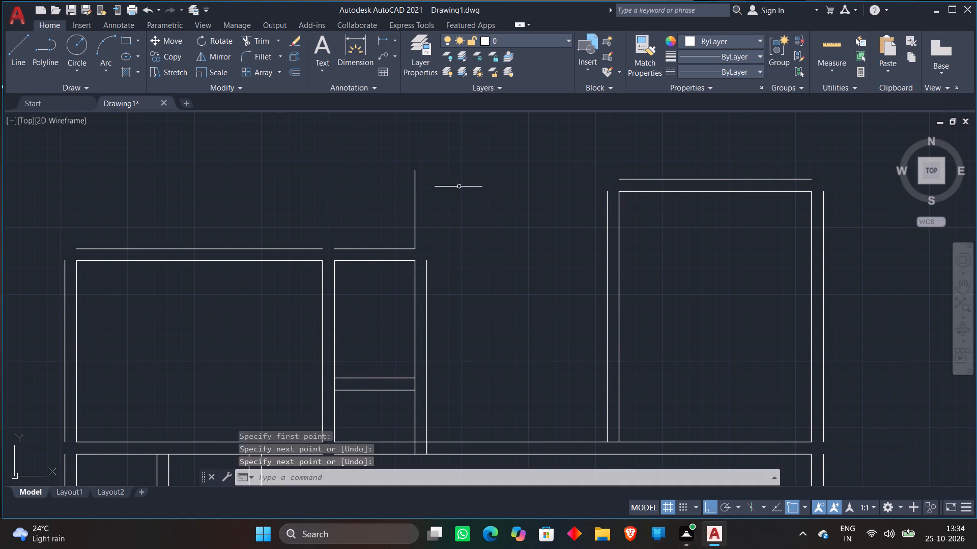
# Extend the 12' room's outer top line leftward to the new vertical line.
pyautogui.write('EX')
pyautogui.press('space')
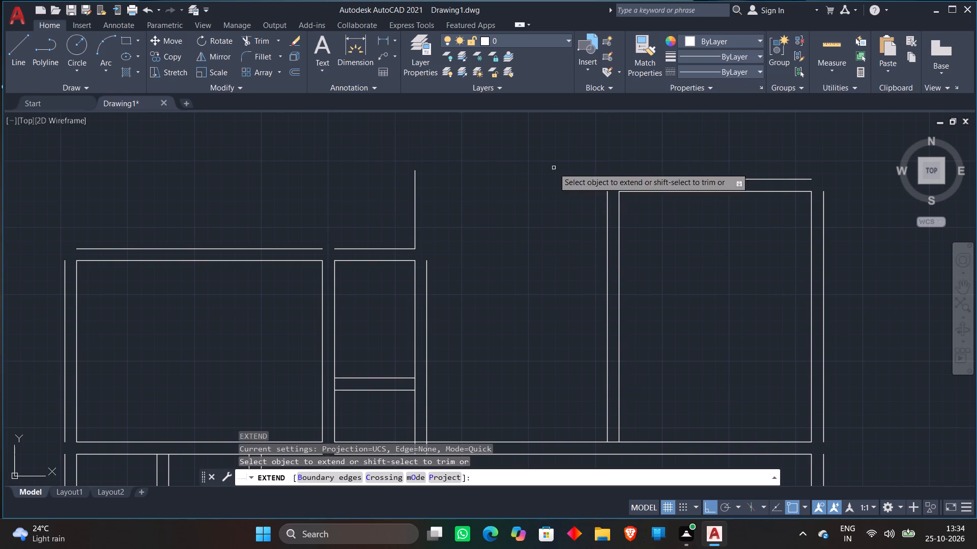
pyautogui.click(621, 179)
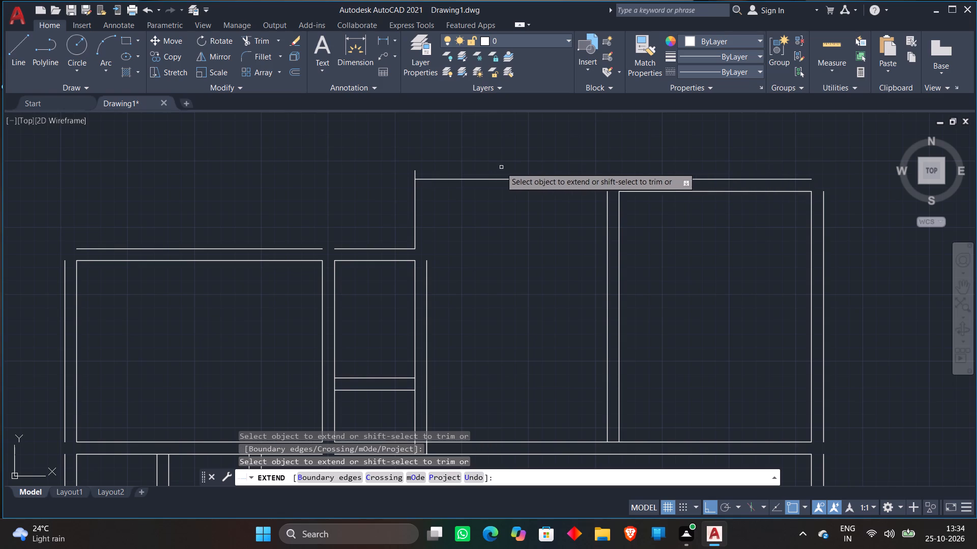
pyautogui.press('Escape')
# Trim the vertical line's overhang above the extended outer top line.
pyautogui.write('TR')
pyautogui.press('space')
pyautogui.click(414, 174)
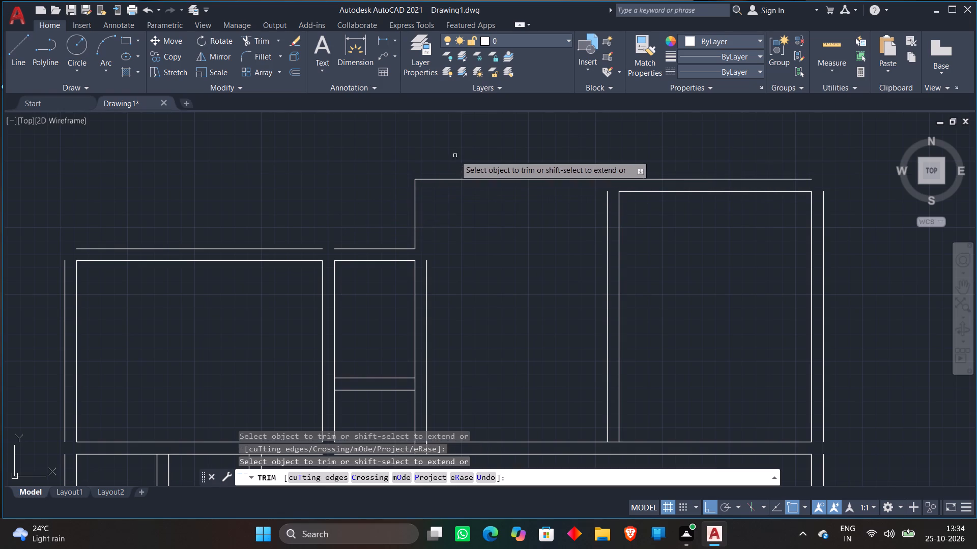
pyautogui.press('space')
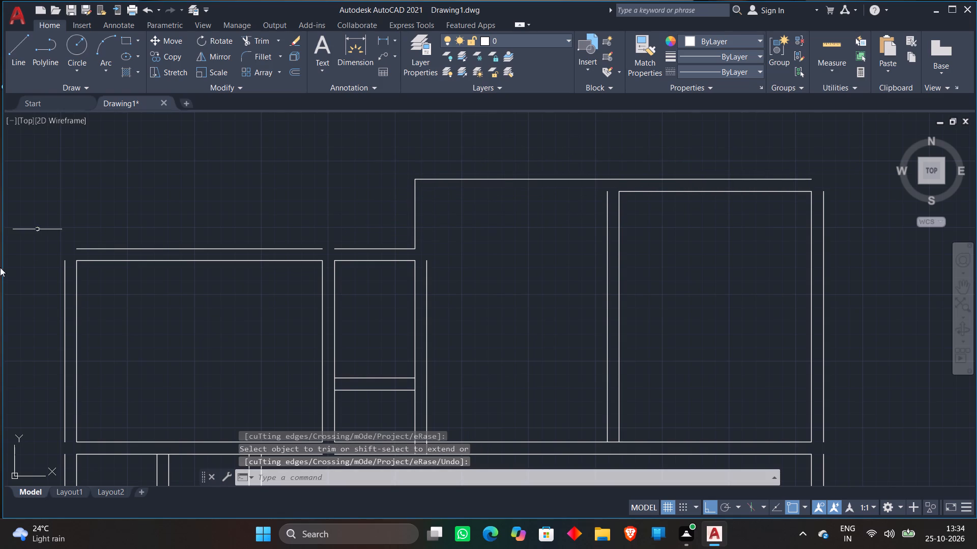
# Draw a horizontal line from the top end of the 12' room's outer left wall, leftward past the short vertical line.
pyautogui.click(9, 49)
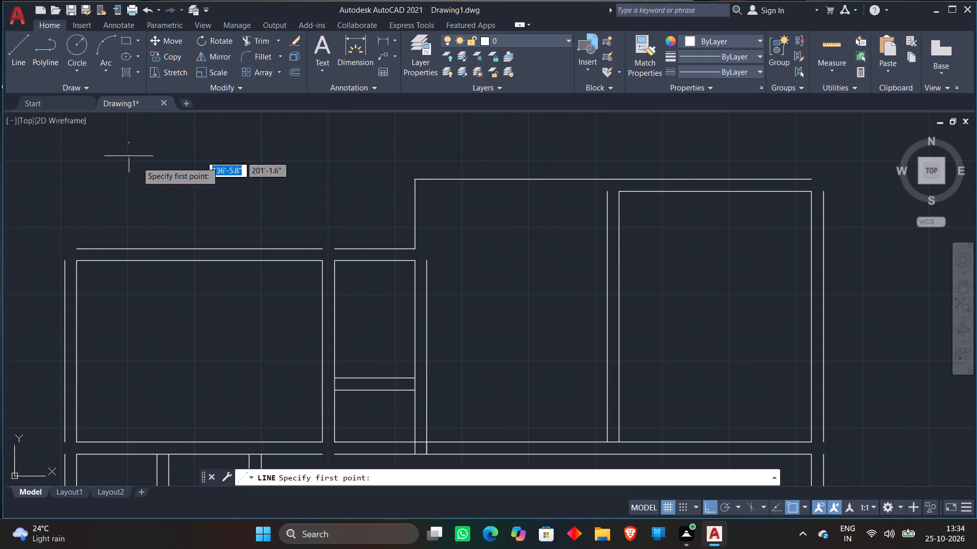
pyautogui.click(606, 194)
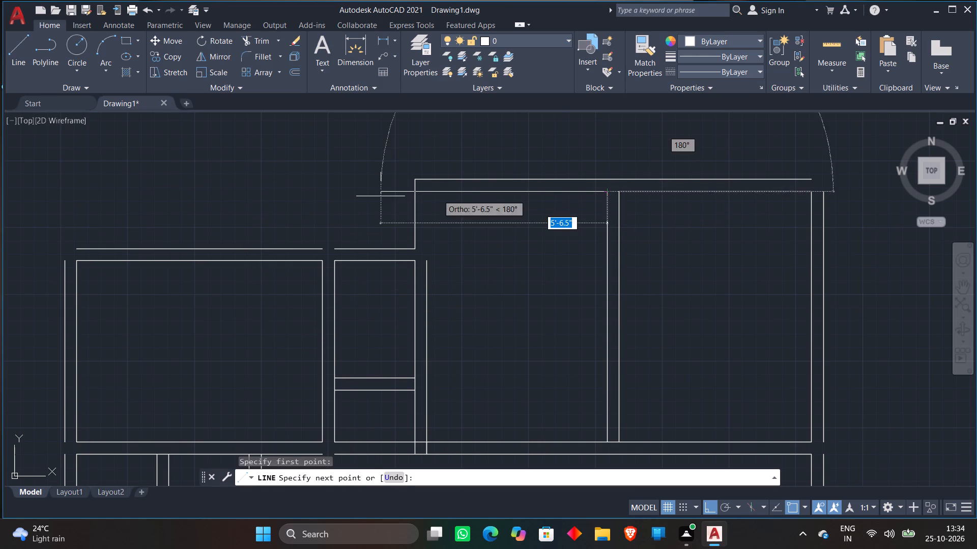
pyautogui.click(360, 196)
pyautogui.press('space')
# Extend the upper narrow room's outer right wall line up to the new horizontal line.
pyautogui.write('EX')
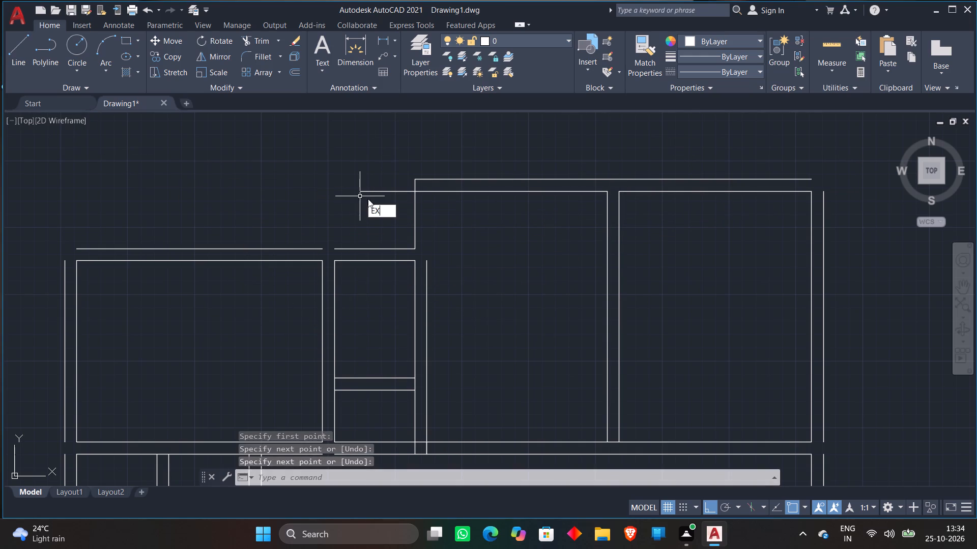
pyautogui.press('space')
pyautogui.click(425, 261)
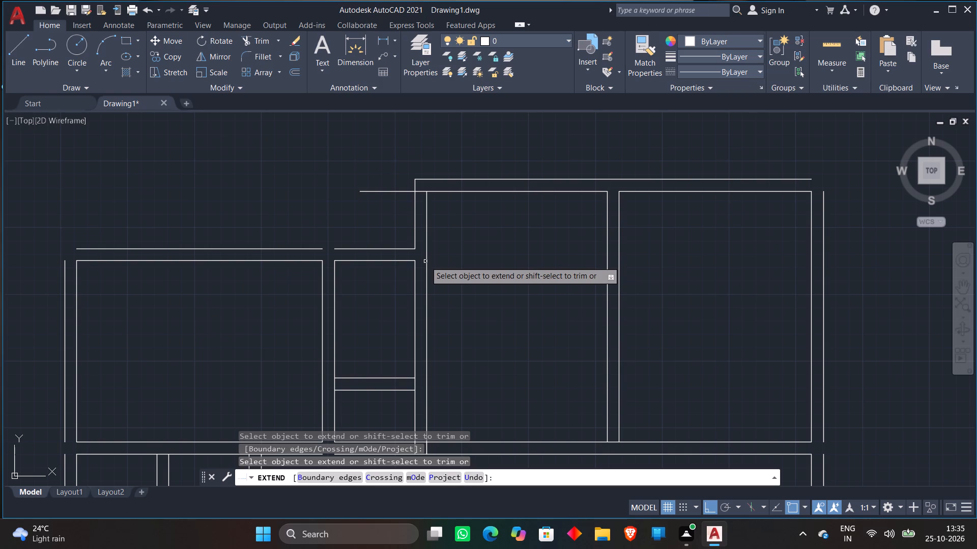
pyautogui.press('space')
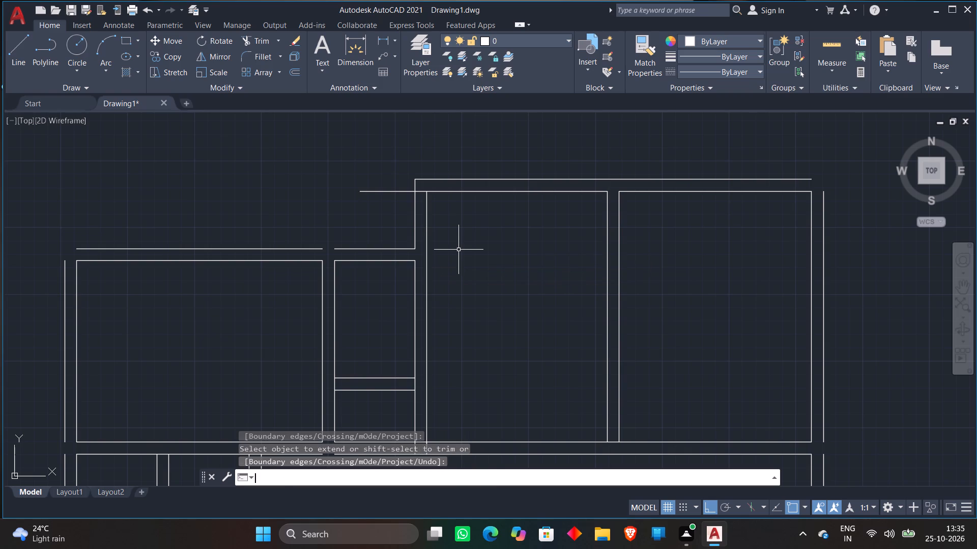
# Trim the inner horizontal top line's overhang to the left of the middle upper room's inner left wall.
pyautogui.write('TR')
pyautogui.press('space')
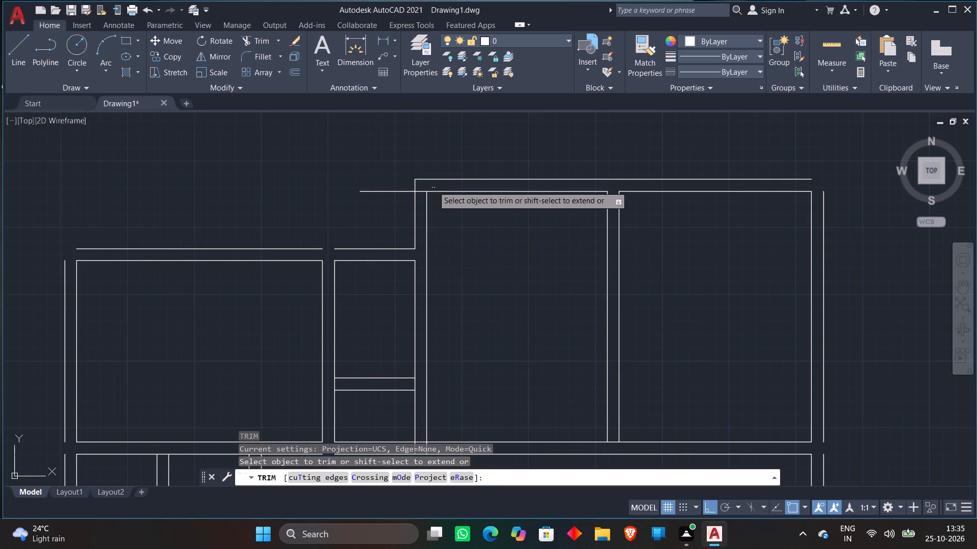
pyautogui.scroll(2, 430, 182)
pyautogui.click(405, 195)
pyautogui.click(401, 210)
pyautogui.click(309, 194)
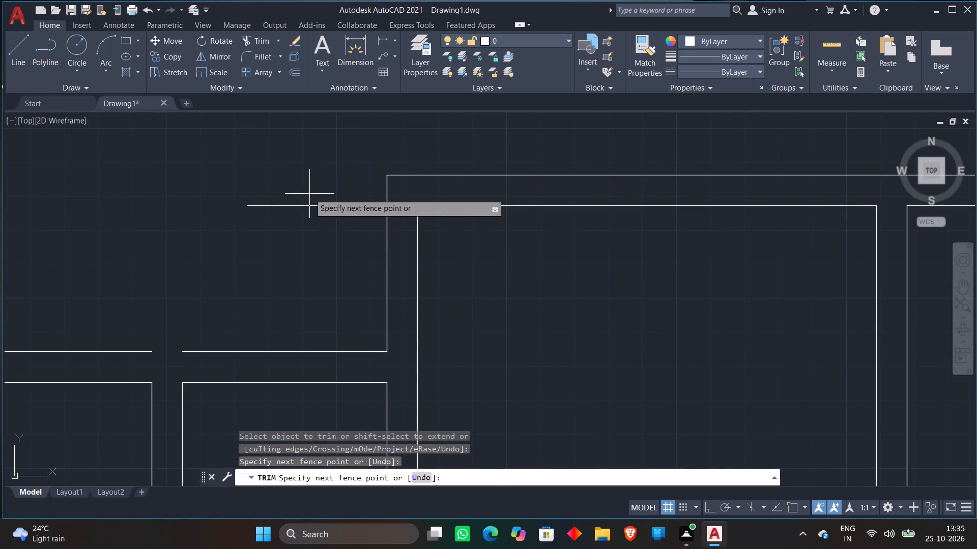
pyautogui.click(296, 226)
pyautogui.press('space')
pyautogui.scroll(-4, 296, 226)
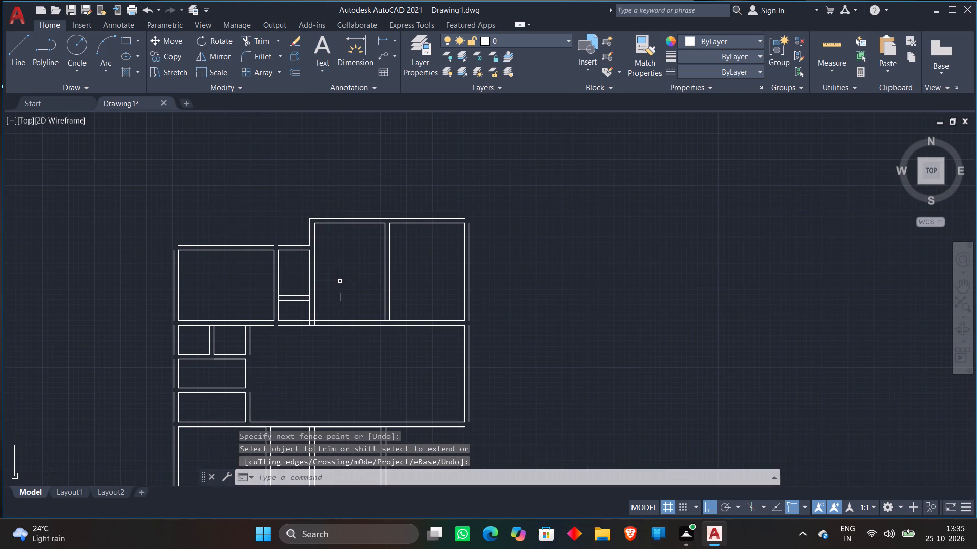
# Draw a 6' line down from the lower-left room's outer bottom wall corner, continuing horizontally rightward past the hall's outer right wall.
pyautogui.moveTo(340, 281); pyautogui.dragTo(428, 258, button='middle')
pyautogui.middleClick(417, 264)
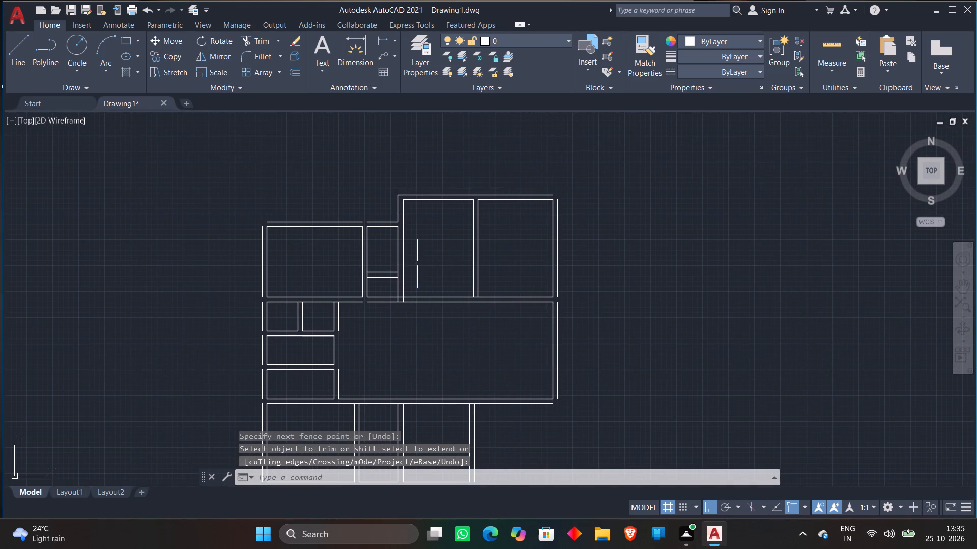
pyautogui.scroll(-1, 417, 264)
pyautogui.moveTo(417, 264); pyautogui.dragTo(521, 234, button='middle')
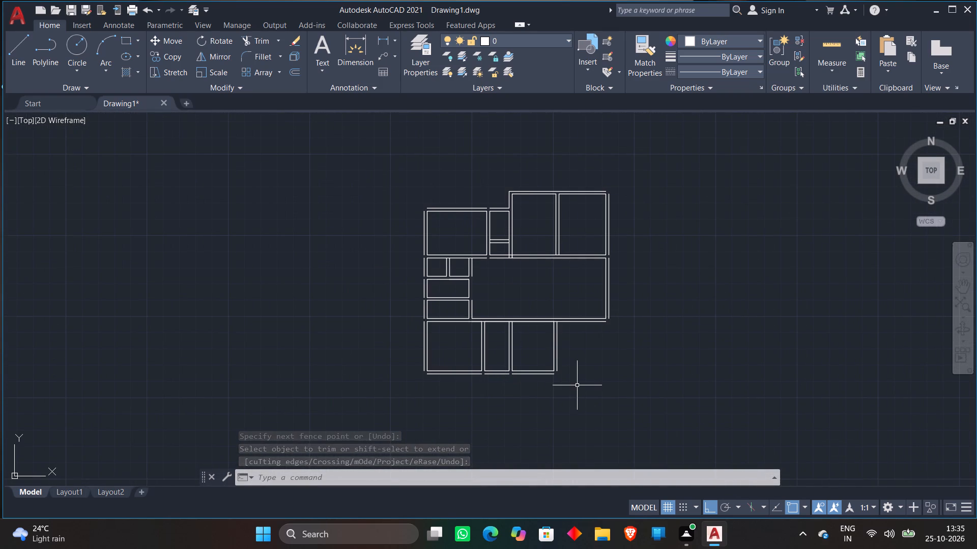
pyautogui.scroll(-1, 577, 385)
pyautogui.moveTo(522, 389); pyautogui.dragTo(518, 354, button='middle')
pyautogui.scroll(1, 497, 344)
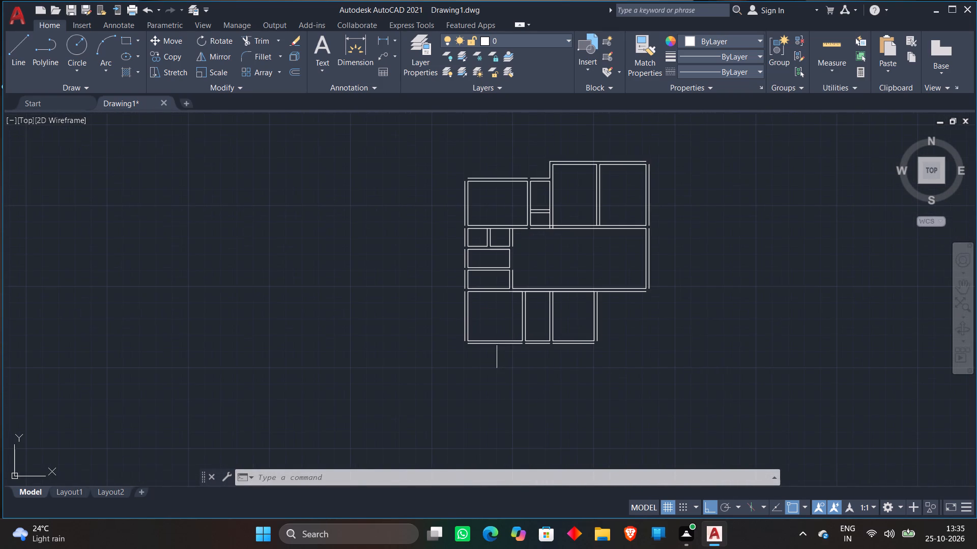
pyautogui.click(8, 39)
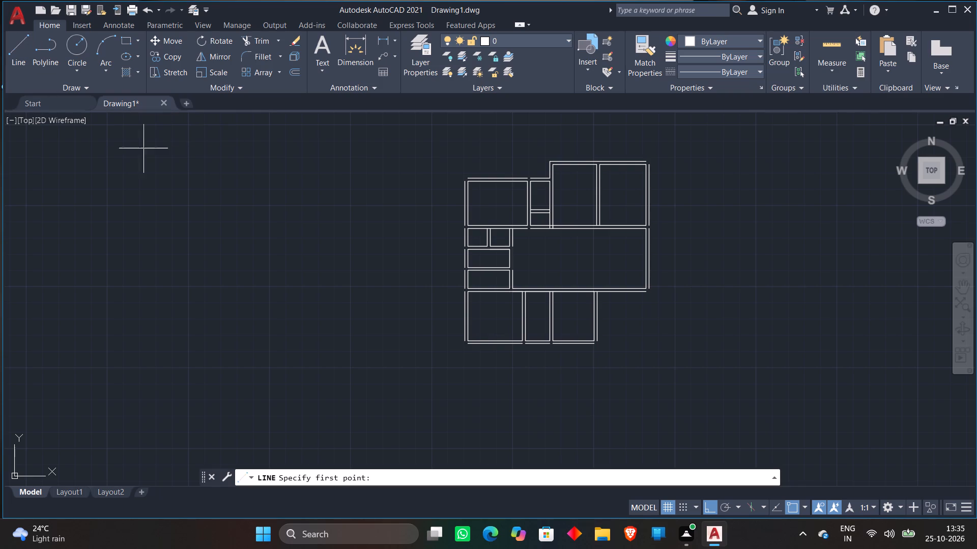
pyautogui.moveTo(459, 361); pyautogui.dragTo(426, 319, button='middle')
pyautogui.scroll(2, 443, 320)
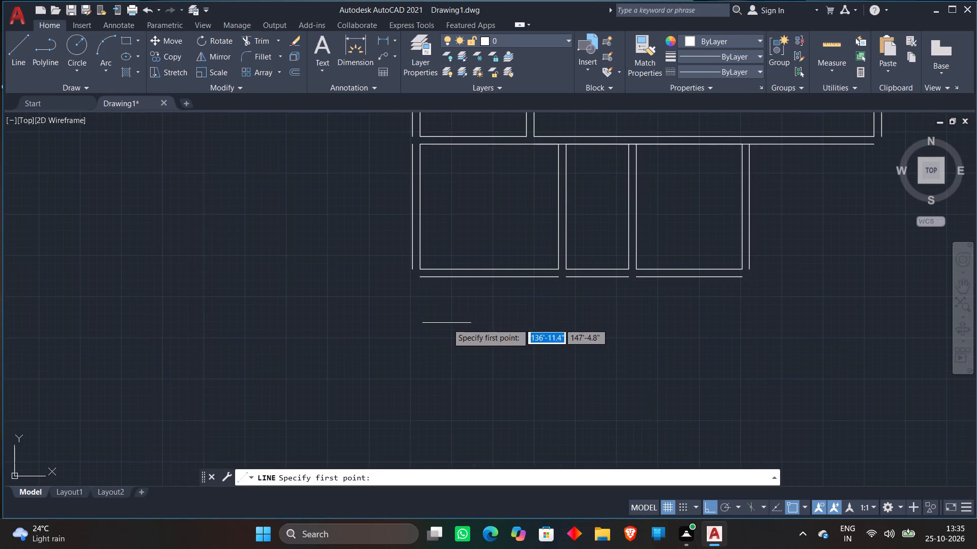
pyautogui.click(420, 281)
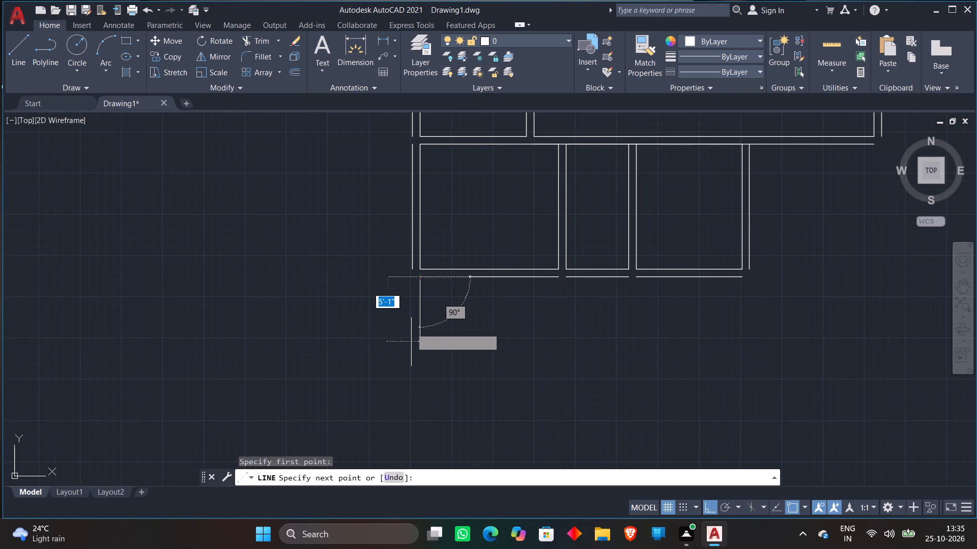
pyautogui.write("6'")
pyautogui.press('Return')
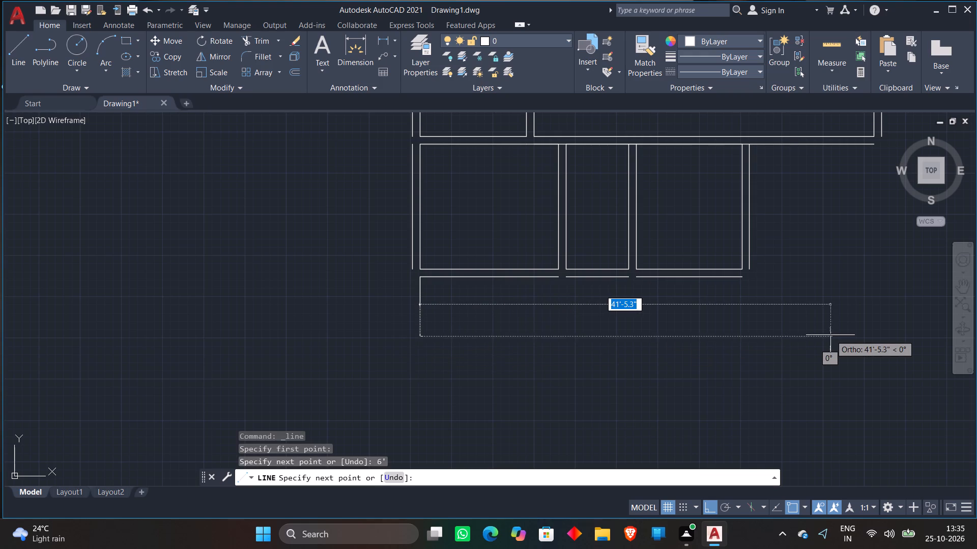
pyautogui.scroll(-1, 830, 335)
pyautogui.moveTo(830, 335); pyautogui.dragTo(682, 346, button='middle')
pyautogui.click(795, 343)
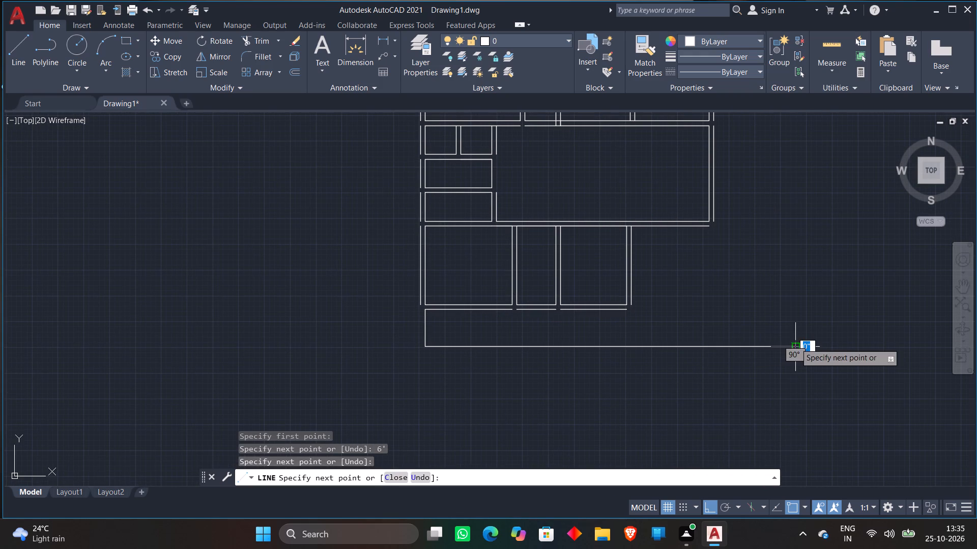
pyautogui.press('space')
# Draw a horizontal line from the new bottom-left corner leftward past the outer left wall line.
pyautogui.scroll(1, 436, 330)
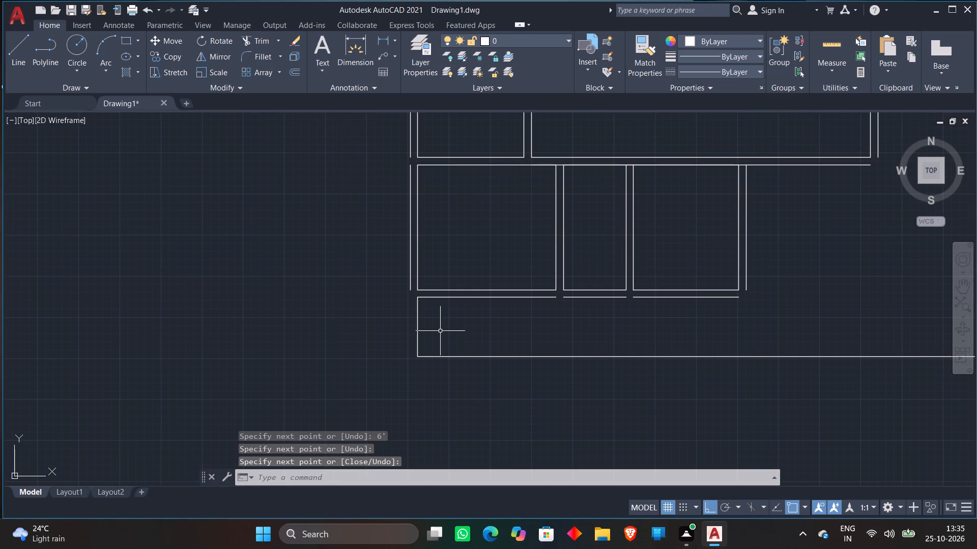
pyautogui.press('l')
pyautogui.press('space')
pyautogui.click(413, 357)
pyautogui.click(356, 356)
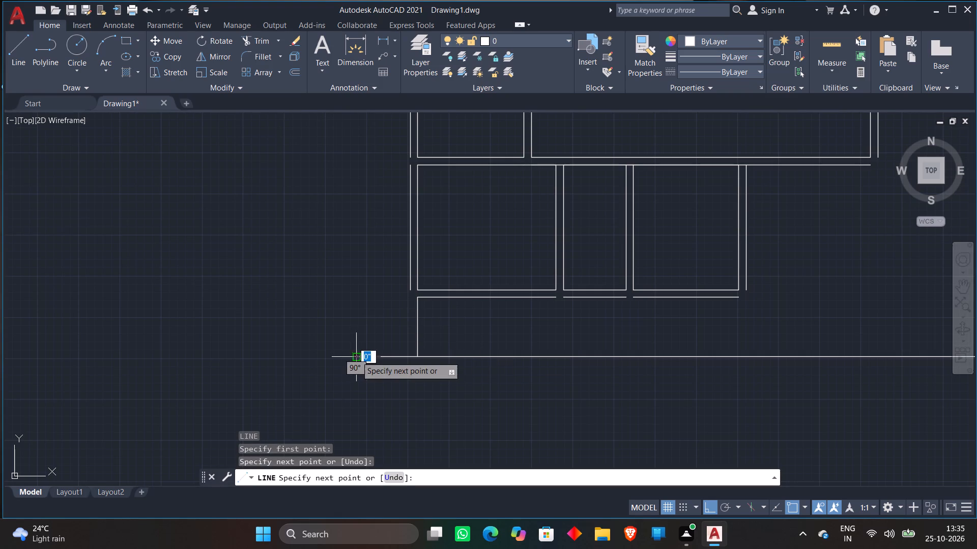
pyautogui.press('space')
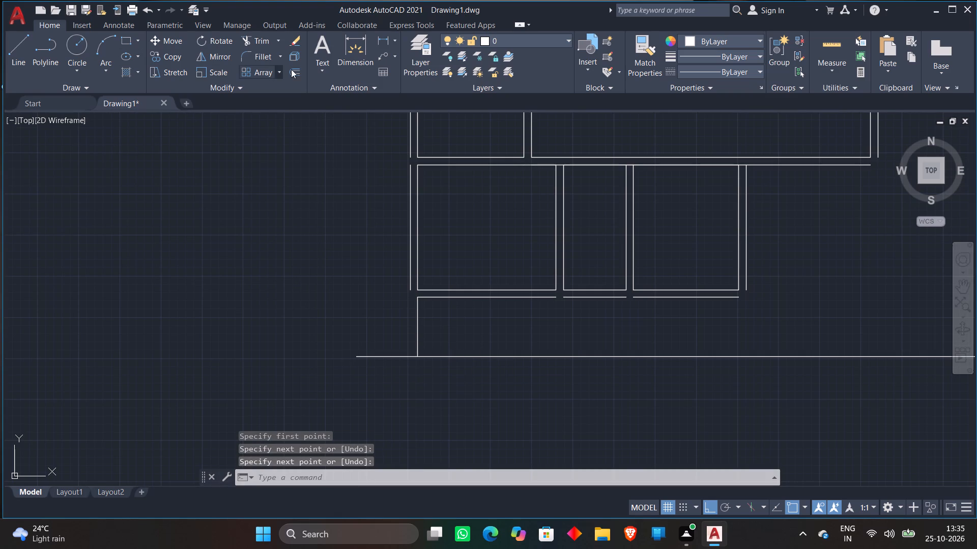
# Extend the lower-left room's outer left wall line and both of the hall's right wall lines down to the new bottom line.
pyautogui.click(275, 42)
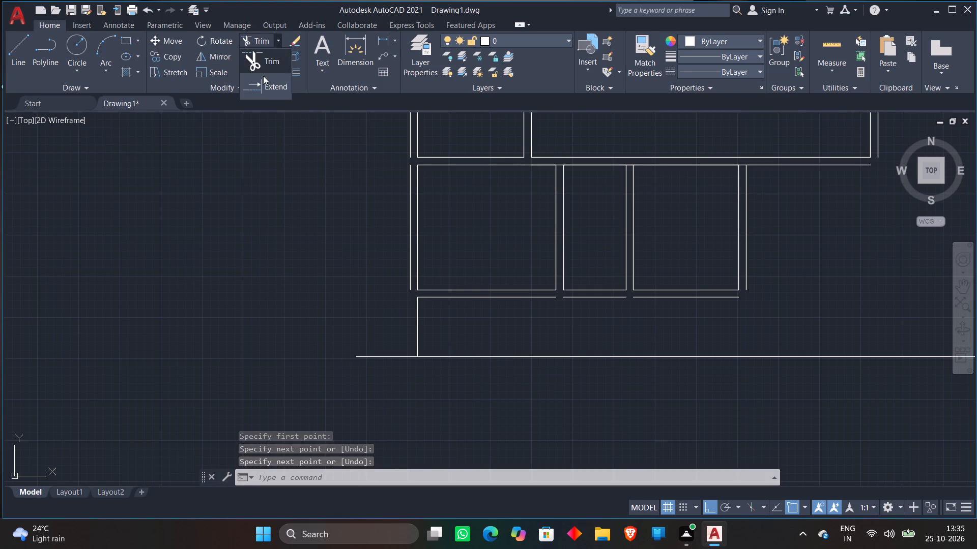
pyautogui.click(262, 81)
pyautogui.click(409, 282)
pyautogui.scroll(-1, 341, 282)
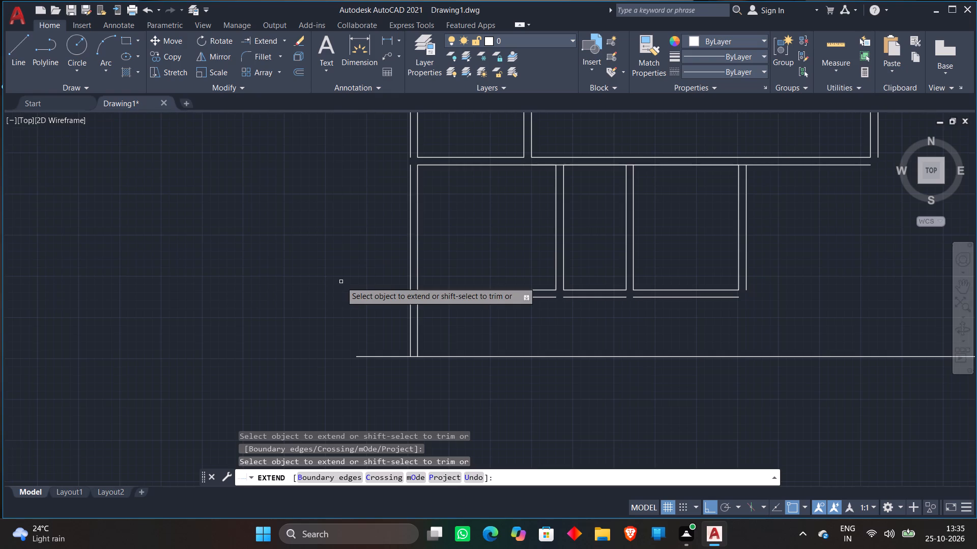
pyautogui.click(659, 185)
pyautogui.click(789, 173)
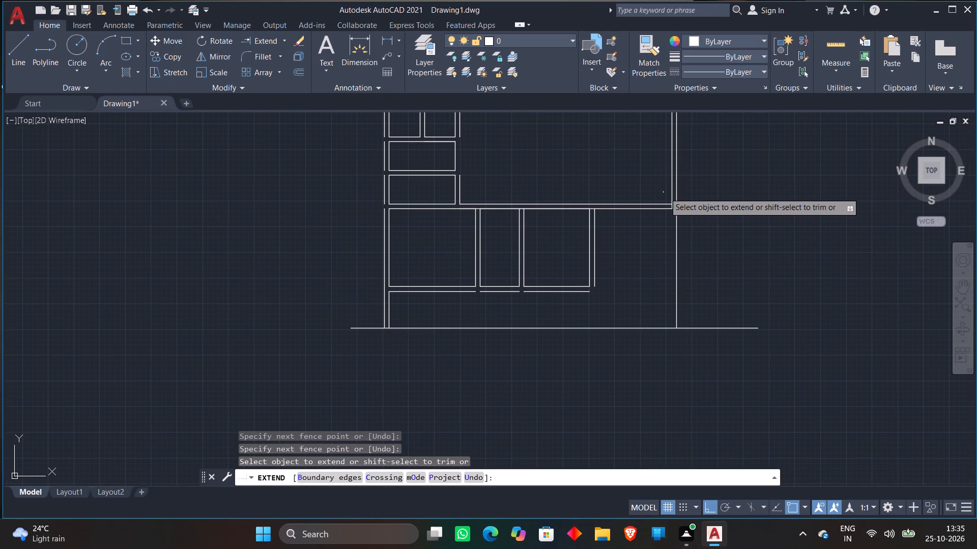
pyautogui.click(671, 190)
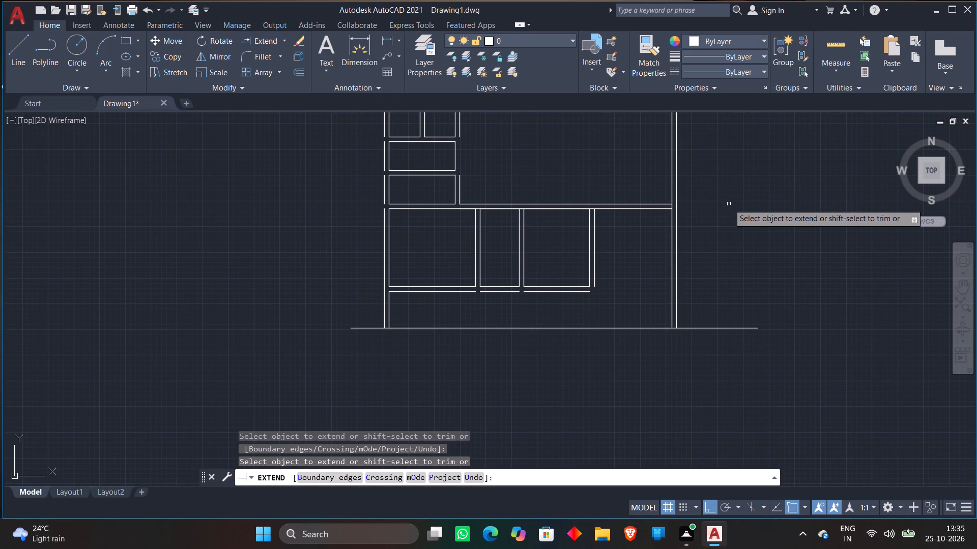
pyautogui.press('space')
# Trim the bottom line's overhangs beyond the outer right and outer left wall lines.
pyautogui.write('TR')
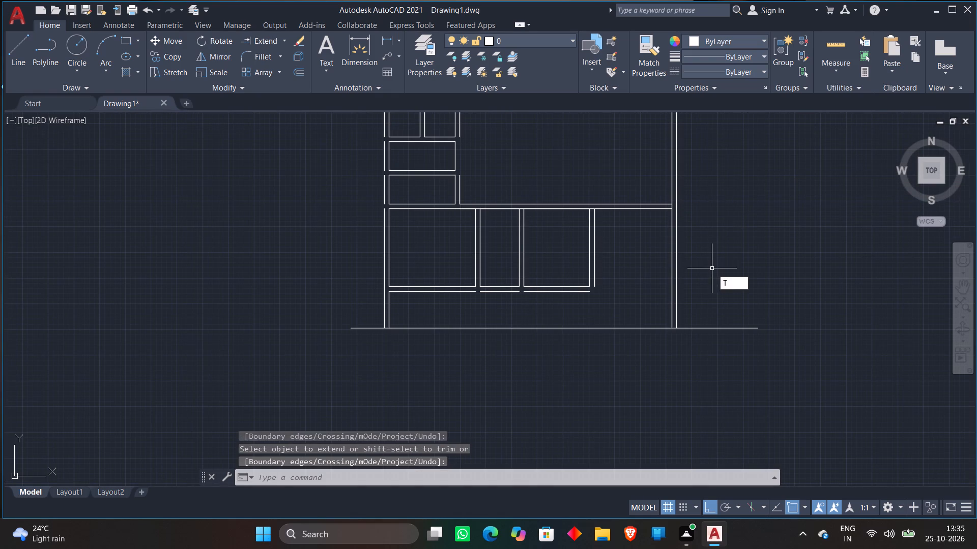
pyautogui.press('space')
pyautogui.click(737, 295)
pyautogui.click(674, 404)
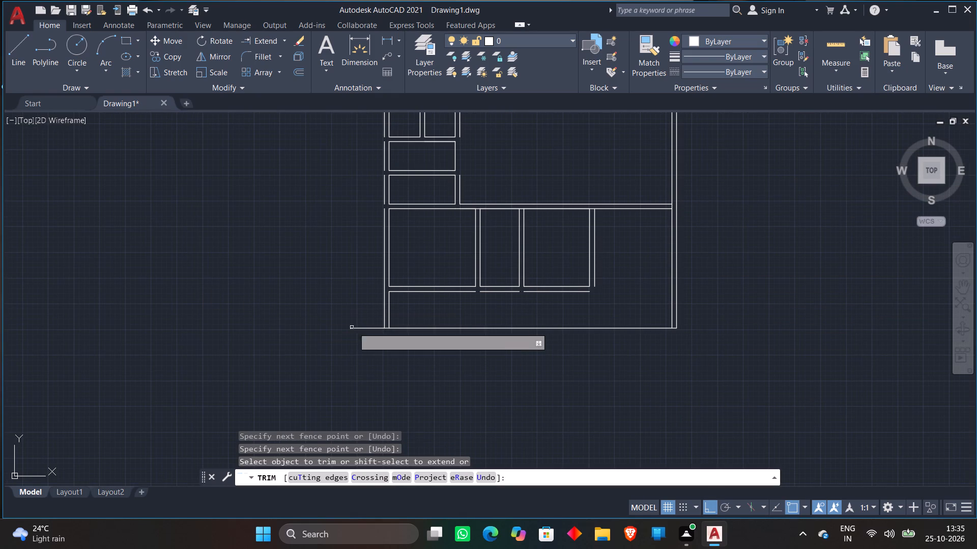
pyautogui.click(360, 321)
pyautogui.click(358, 346)
pyautogui.press('space')
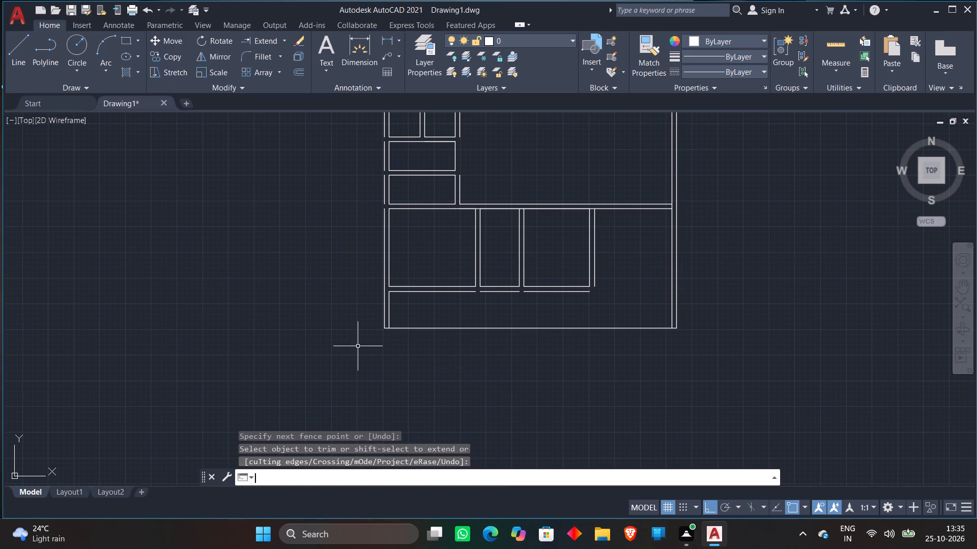
# Fillet the upper-left room's outer top and outer left wall lines into a corner.
pyautogui.scroll(-1, 358, 346)
pyautogui.moveTo(609, 231); pyautogui.dragTo(612, 290, button='middle')
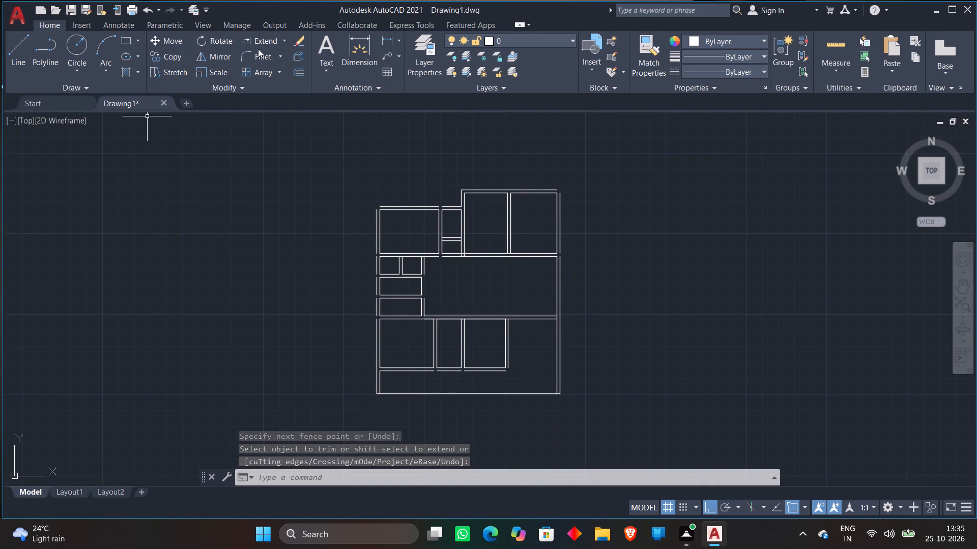
pyautogui.click(256, 53)
pyautogui.scroll(2, 355, 240)
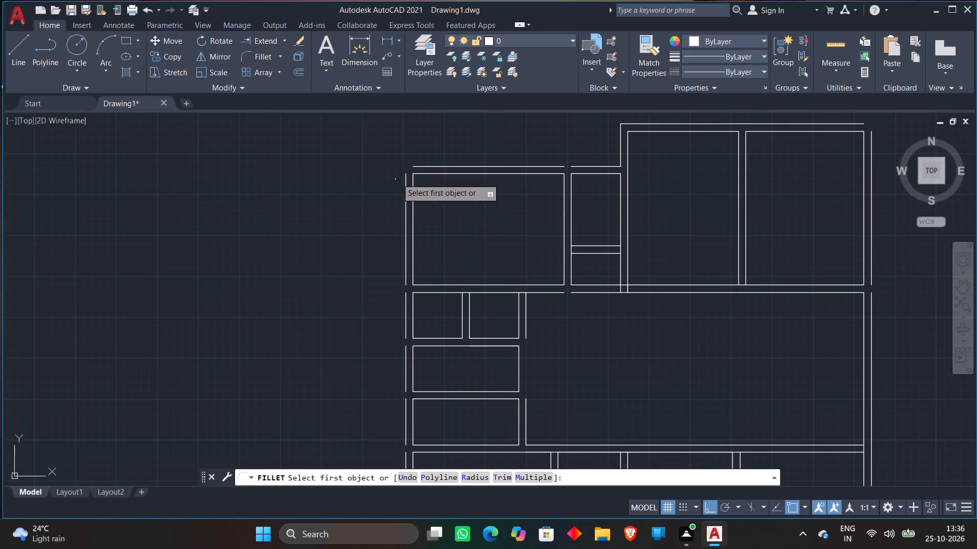
pyautogui.click(421, 165)
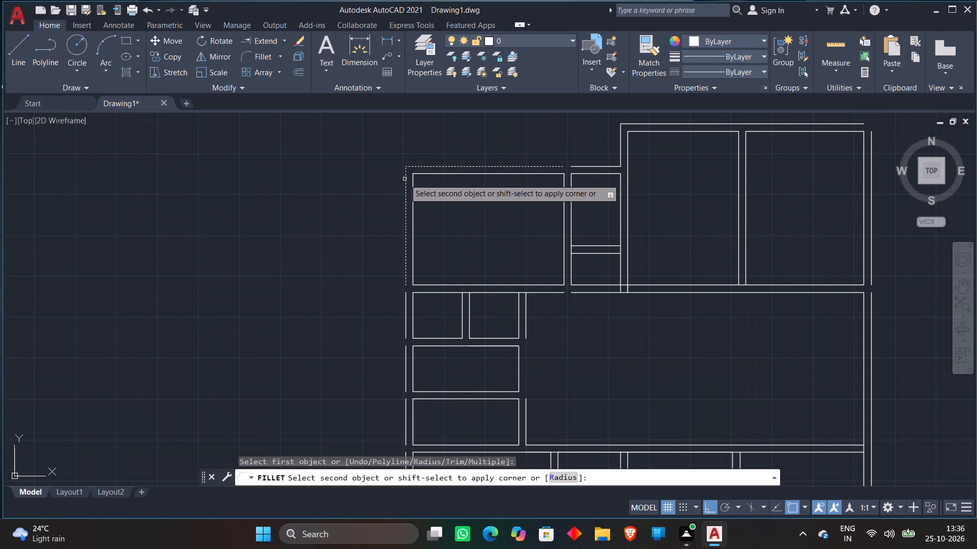
pyautogui.click(405, 179)
# Fillet the upper-right room's outer top and outer right wall lines into a corner.
pyautogui.scroll(-1, 370, 179)
pyautogui.moveTo(369, 180); pyautogui.dragTo(250, 150, button='middle')
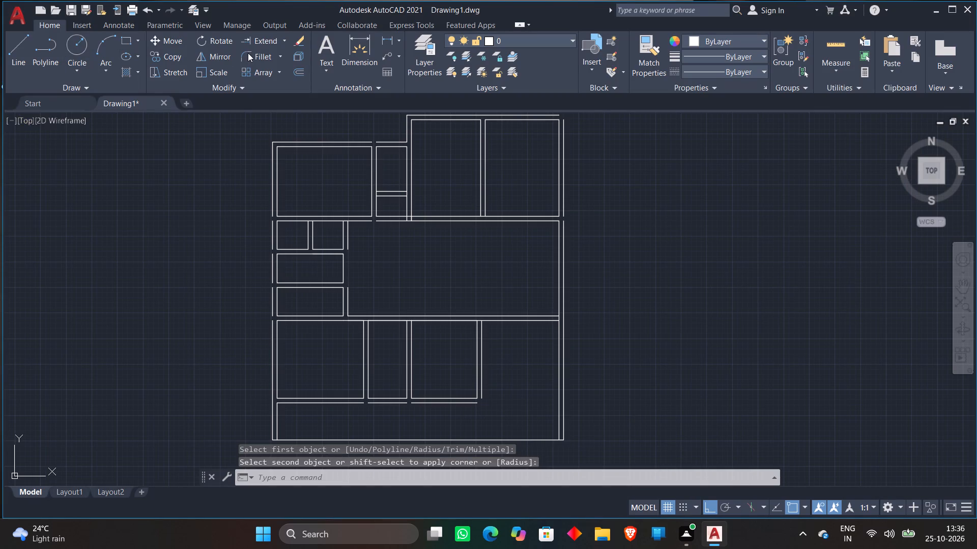
pyautogui.click(248, 53)
pyautogui.scroll(-1, 235, 250)
pyautogui.moveTo(236, 259); pyautogui.dragTo(209, 177, button='middle')
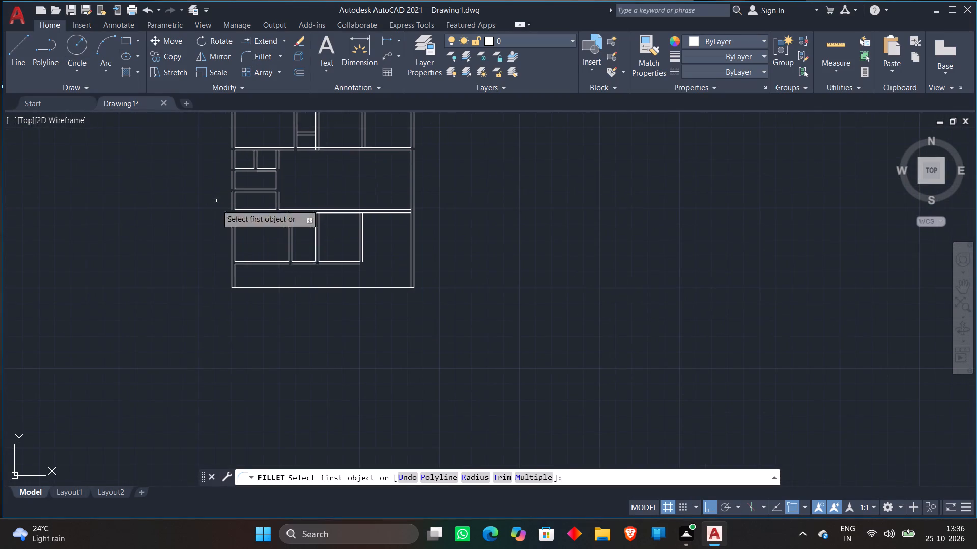
pyautogui.scroll(2, 254, 264)
pyautogui.scroll(-2, 254, 264)
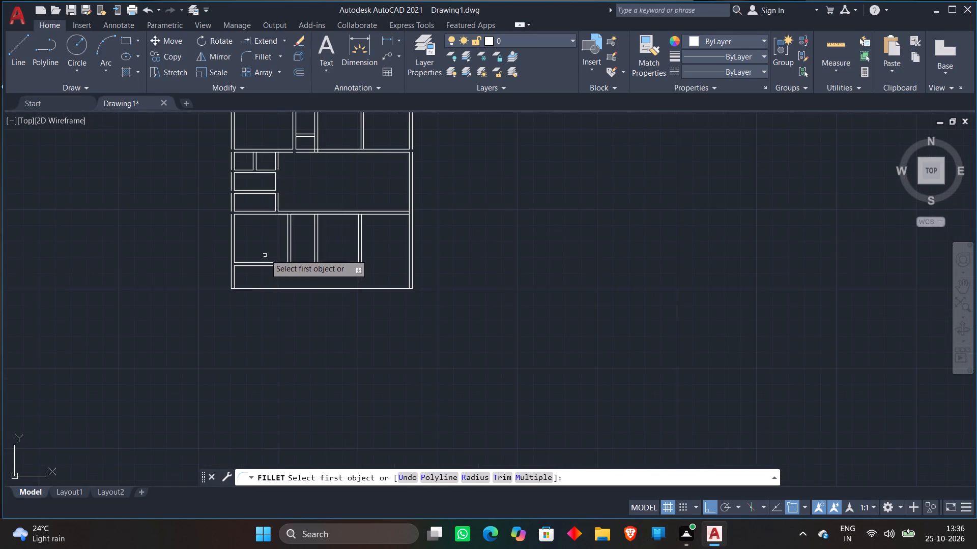
pyautogui.moveTo(349, 179); pyautogui.dragTo(357, 296, button='middle')
pyautogui.scroll(2, 425, 205)
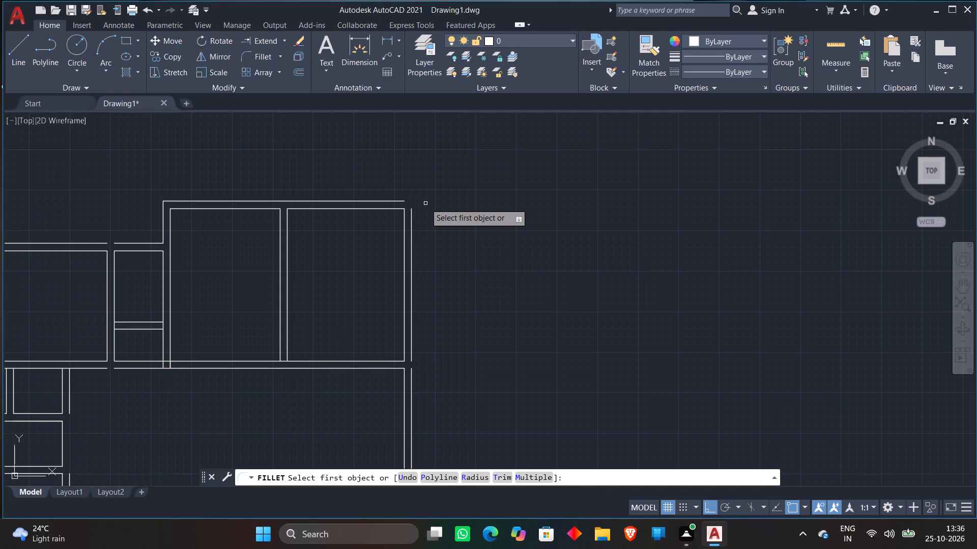
pyautogui.click(394, 200)
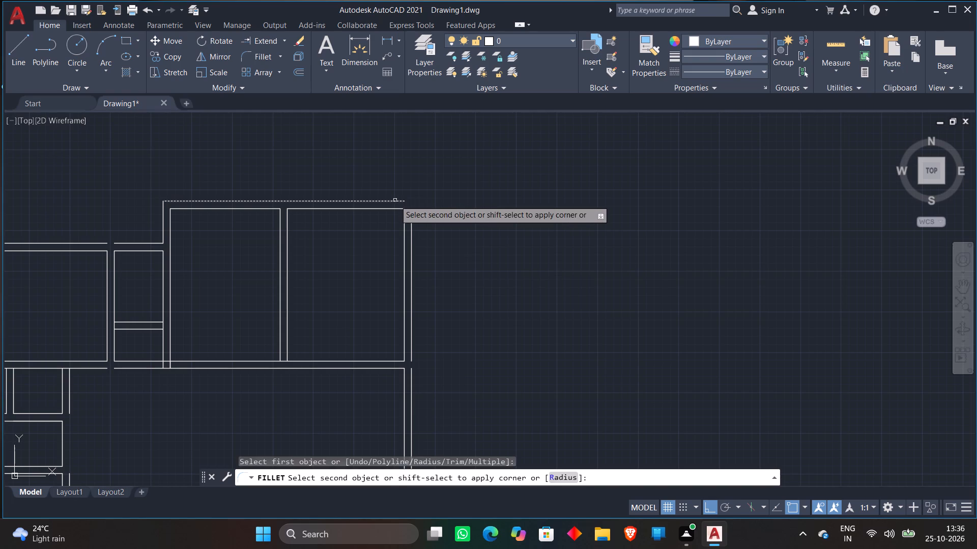
pyautogui.click(413, 209)
# Fillet the outer right and outer bottom wall lines of the rightmost lower room into a corner.
pyautogui.scroll(-2, 491, 189)
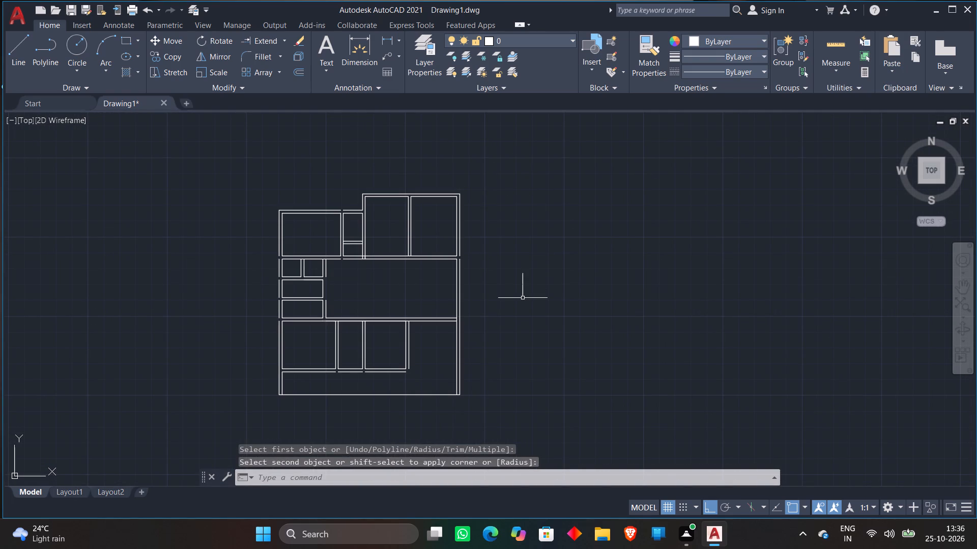
pyautogui.moveTo(523, 298); pyautogui.dragTo(537, 267, button='middle')
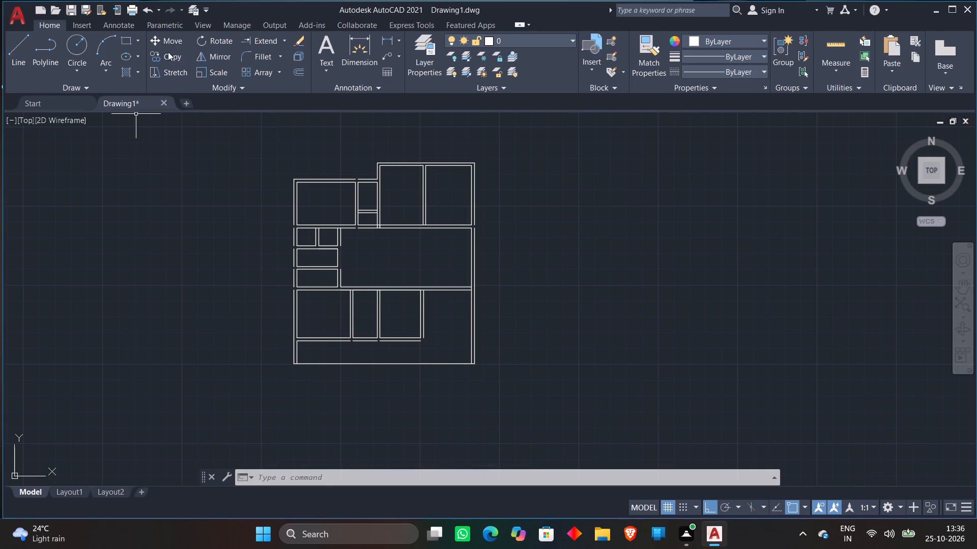
pyautogui.click(246, 58)
pyautogui.scroll(2, 430, 324)
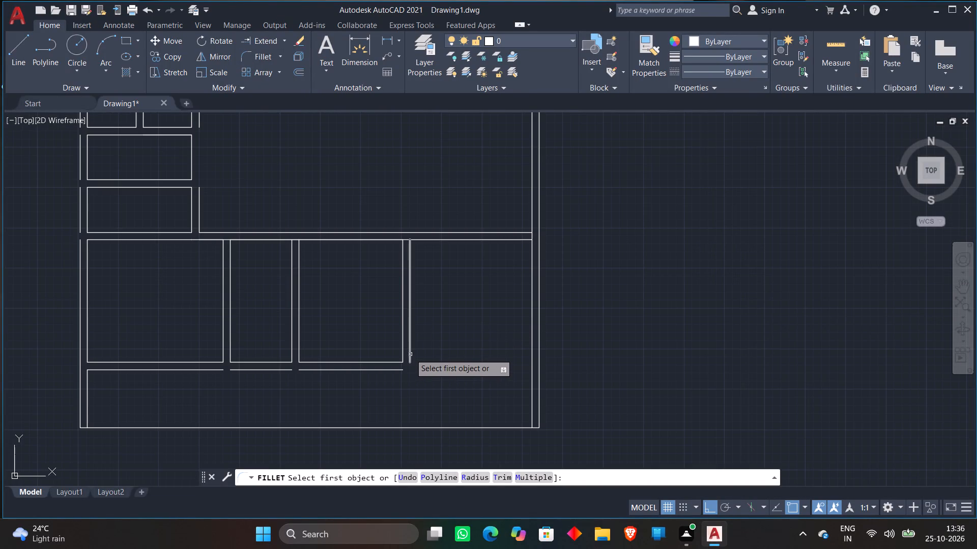
pyautogui.click(409, 354)
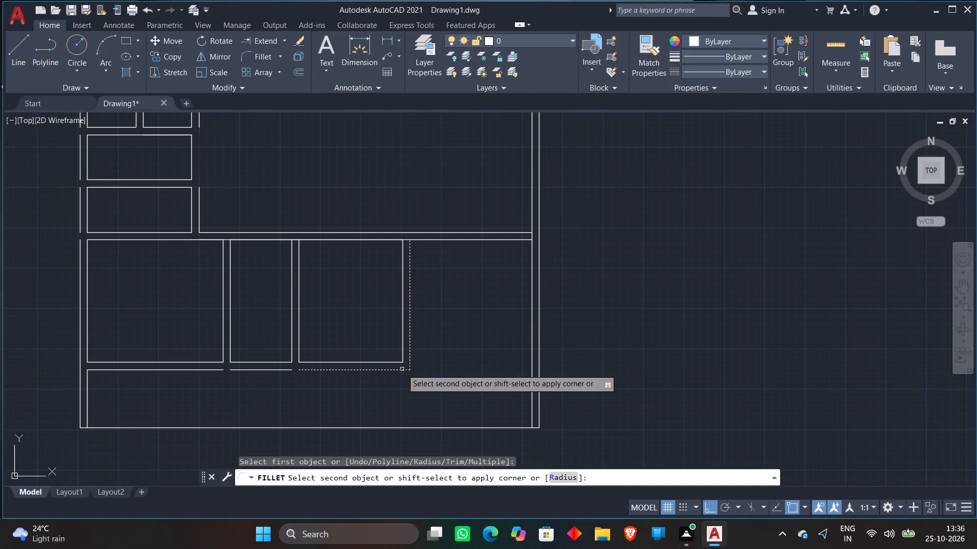
pyautogui.click(402, 369)
# Extend the upper-left room's outer top wall line across the gap to the upper narrow room's top line.
pyautogui.scroll(-1, 447, 346)
pyautogui.moveTo(450, 321); pyautogui.dragTo(450, 322, button='middle')
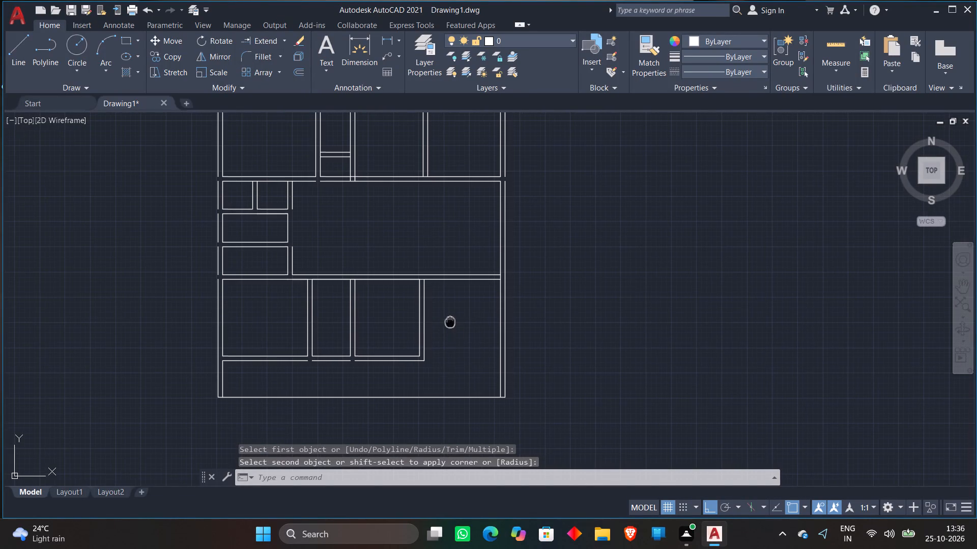
pyautogui.moveTo(450, 322); pyautogui.dragTo(463, 344, button='middle')
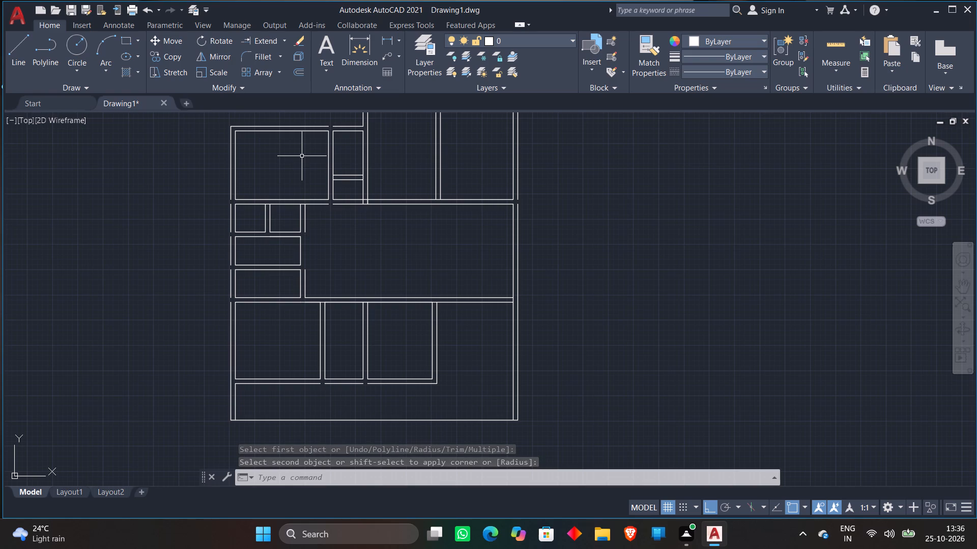
pyautogui.scroll(-1, 302, 156)
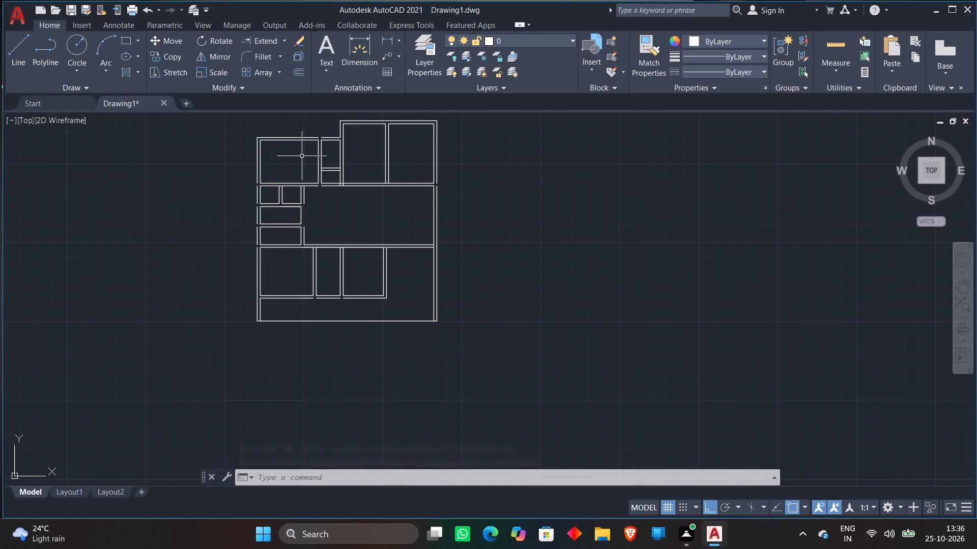
pyautogui.click(262, 39)
pyautogui.scroll(2, 355, 134)
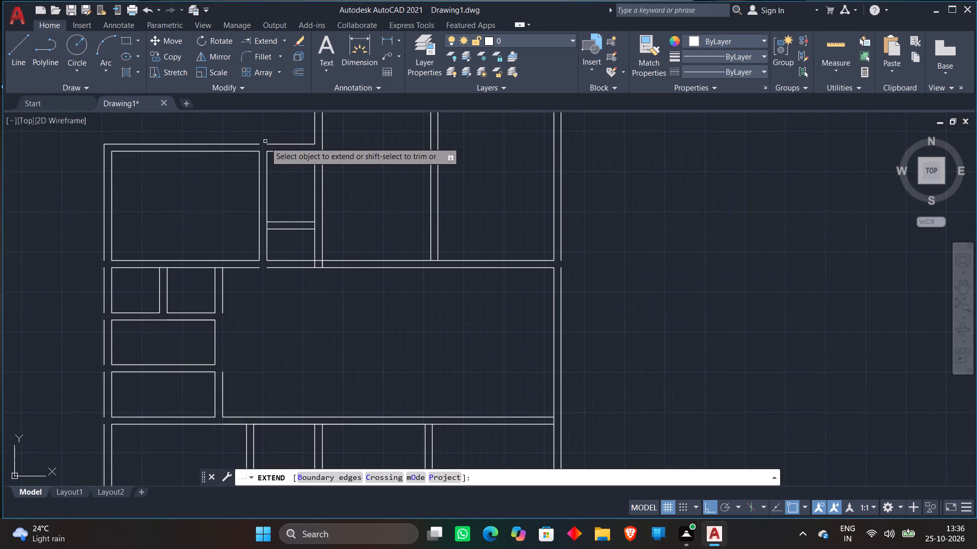
pyautogui.click(258, 145)
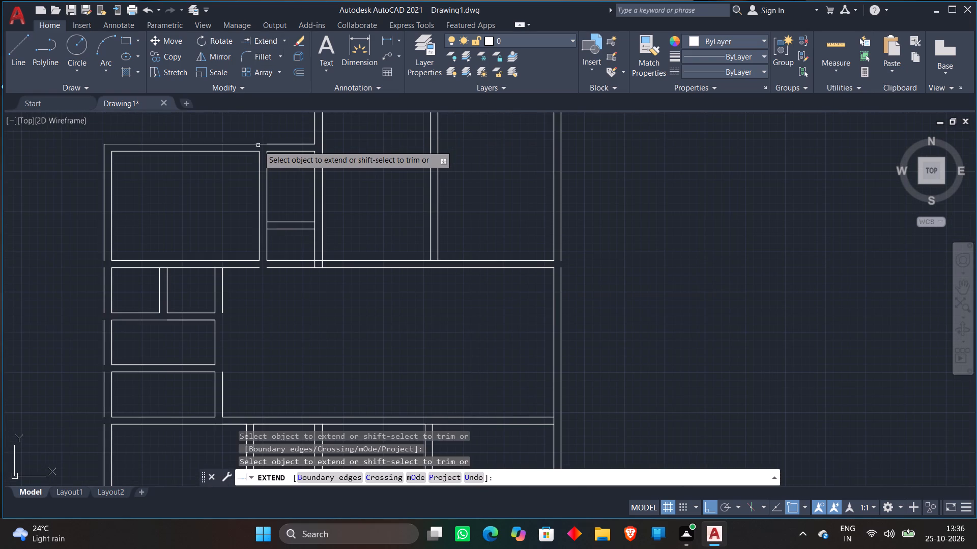
# Extend the outer left wall line segments across the gaps between the left-side rooms.
pyautogui.scroll(-1, 192, 129)
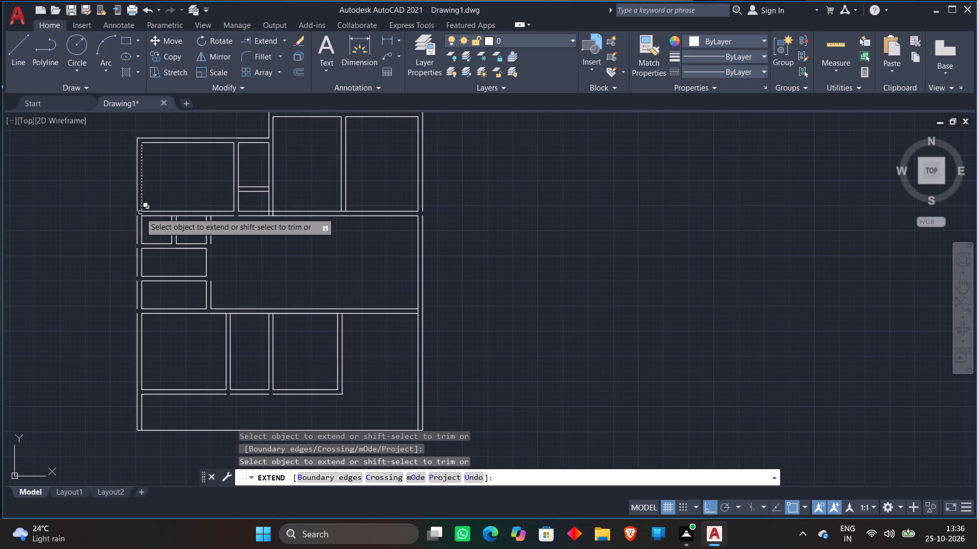
pyautogui.click(136, 213)
pyautogui.click(136, 232)
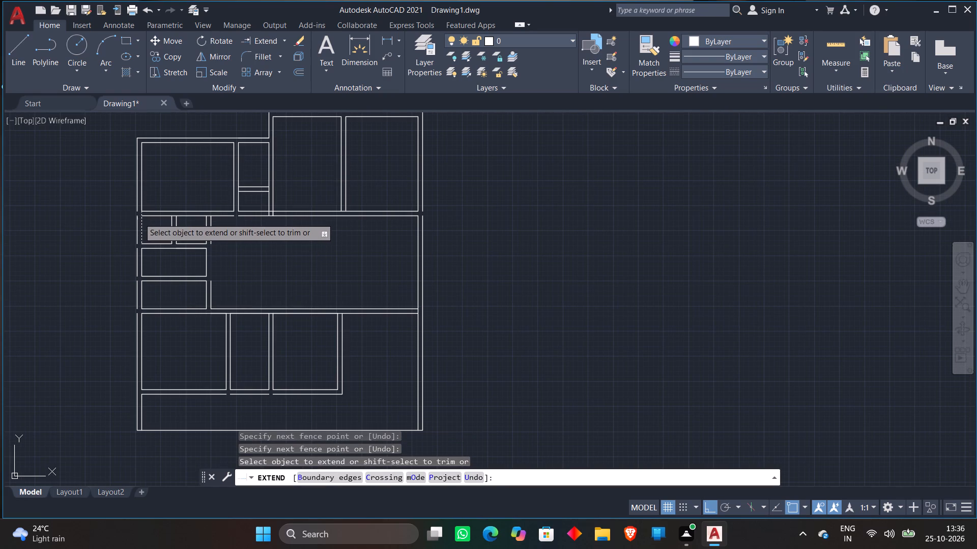
pyautogui.click(136, 221)
pyautogui.click(136, 243)
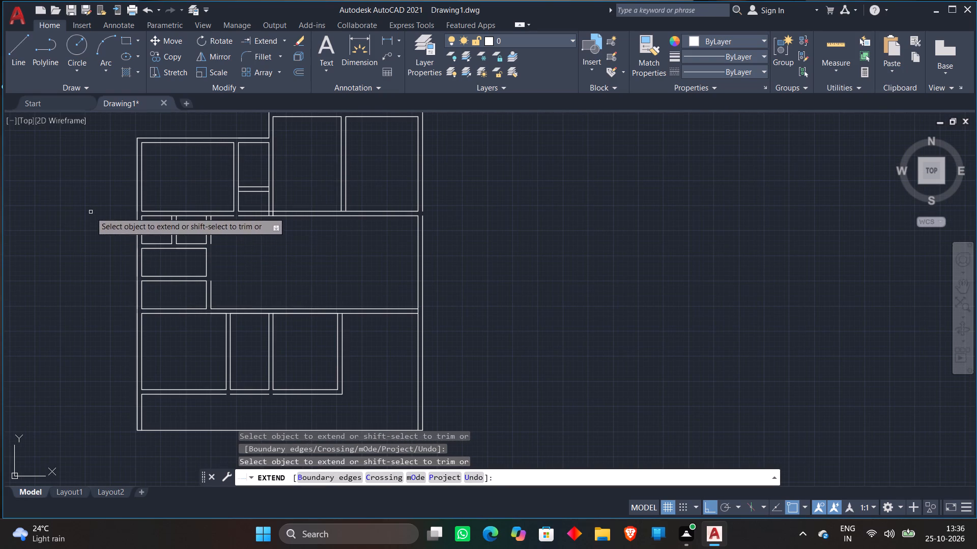
# Extend the upper-right room's outer right wall line down across the gap beside the hall.
pyautogui.scroll(-1, 162, 192)
pyautogui.scroll(1, 320, 201)
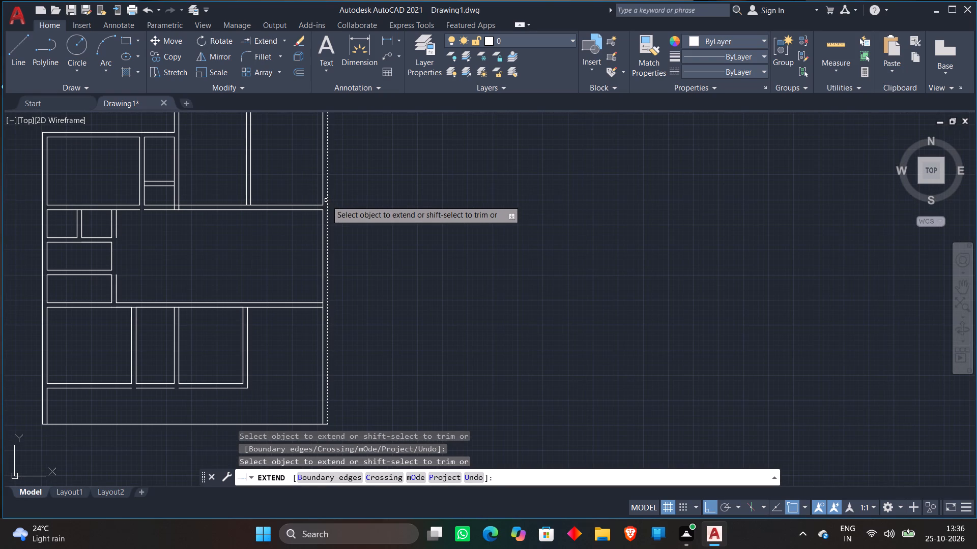
pyautogui.click(327, 200)
# Extend the outer bottom wall lines of the three lower rooms across the two gaps between them.
pyautogui.scroll(-2, 385, 182)
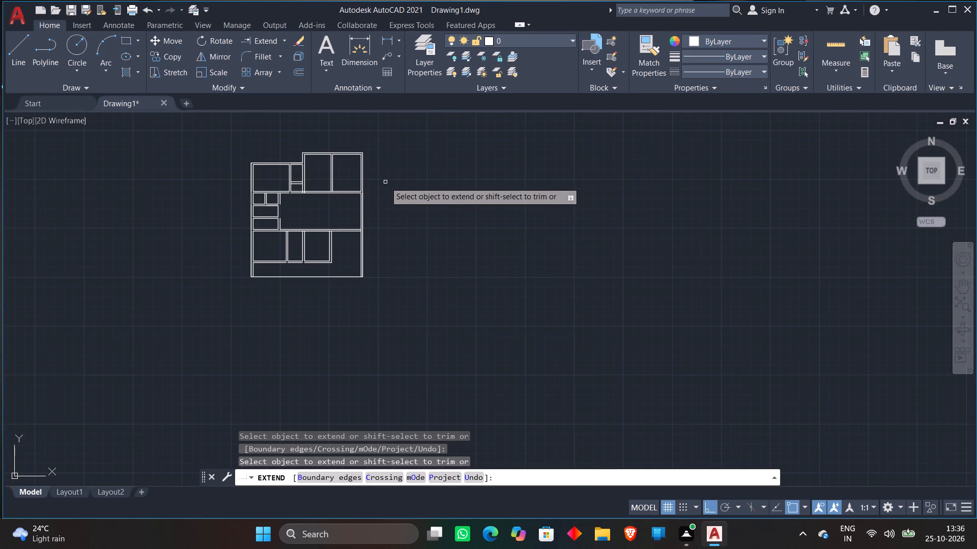
pyautogui.scroll(-1, 385, 182)
pyautogui.moveTo(385, 182); pyautogui.dragTo(459, 148, button='middle')
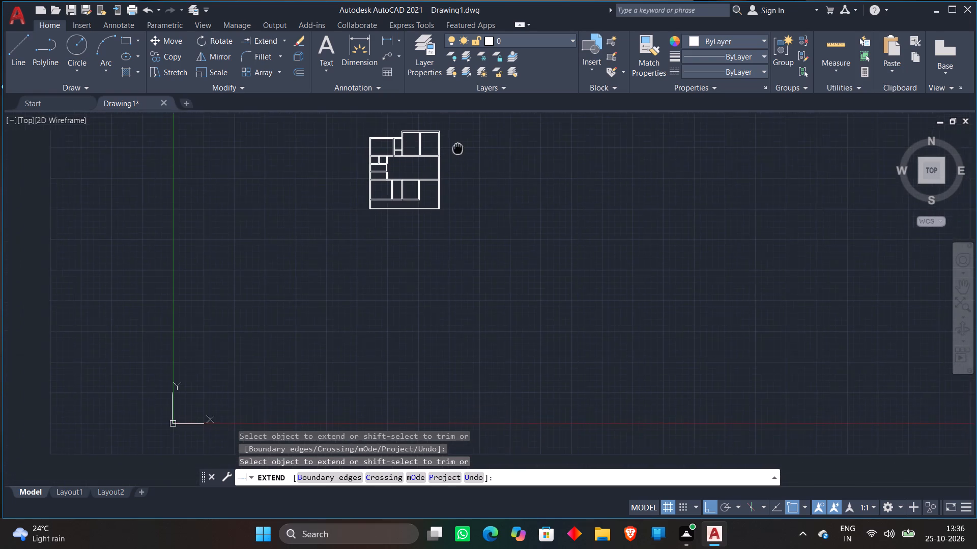
pyautogui.moveTo(459, 148); pyautogui.dragTo(463, 147, button='middle')
pyautogui.scroll(4, 429, 183)
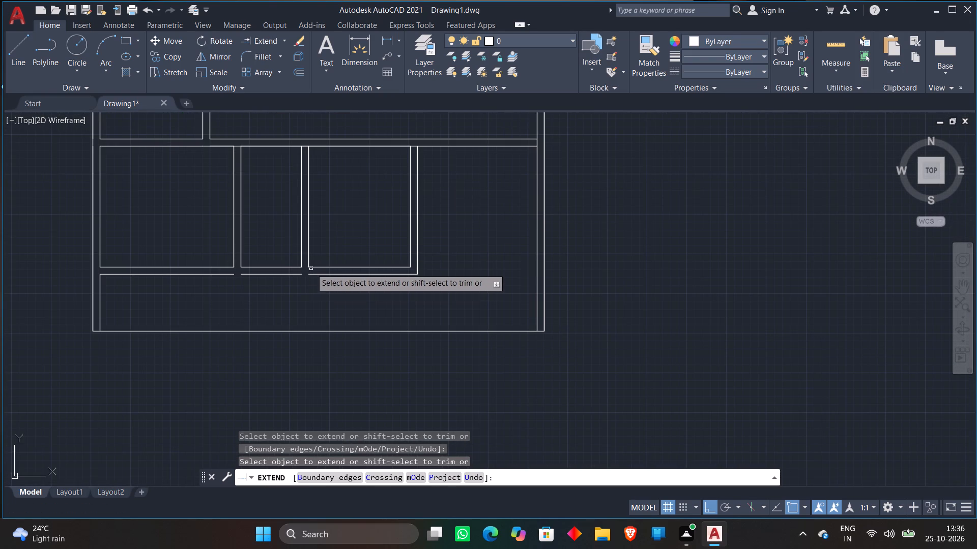
pyautogui.click(299, 274)
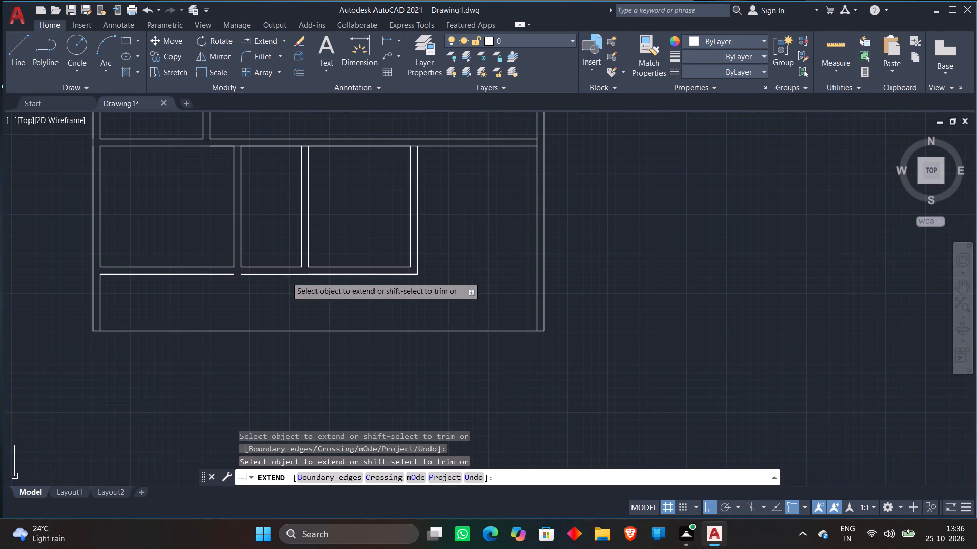
pyautogui.click(229, 276)
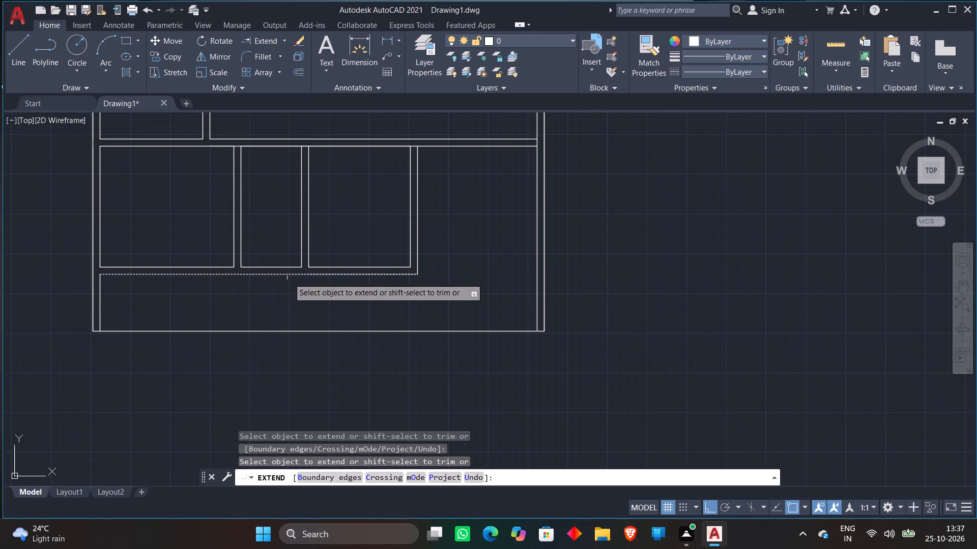
# Extend the hall's left wall line upward across the gap beside the small left rooms.
pyautogui.moveTo(449, 246); pyautogui.dragTo(481, 320, button='middle')
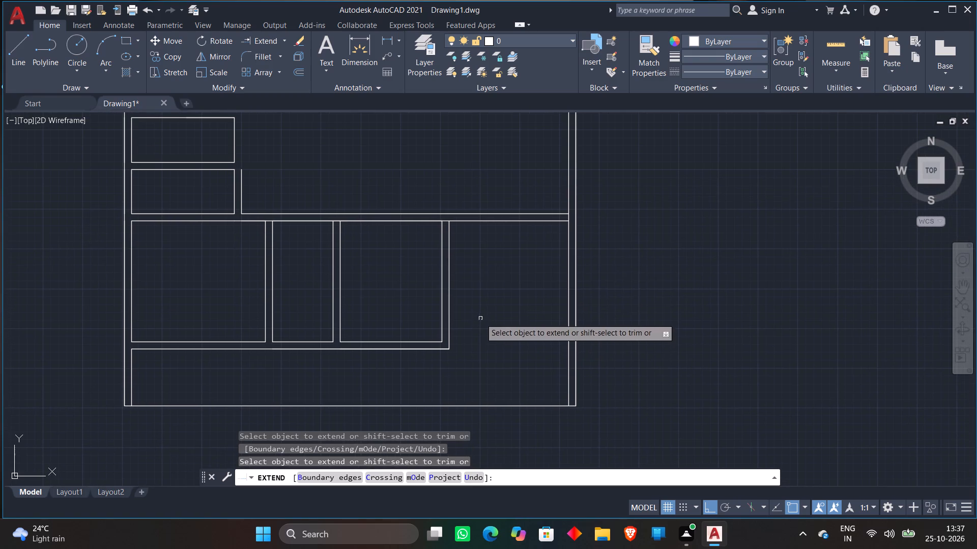
pyautogui.moveTo(390, 177); pyautogui.dragTo(418, 268, button='middle')
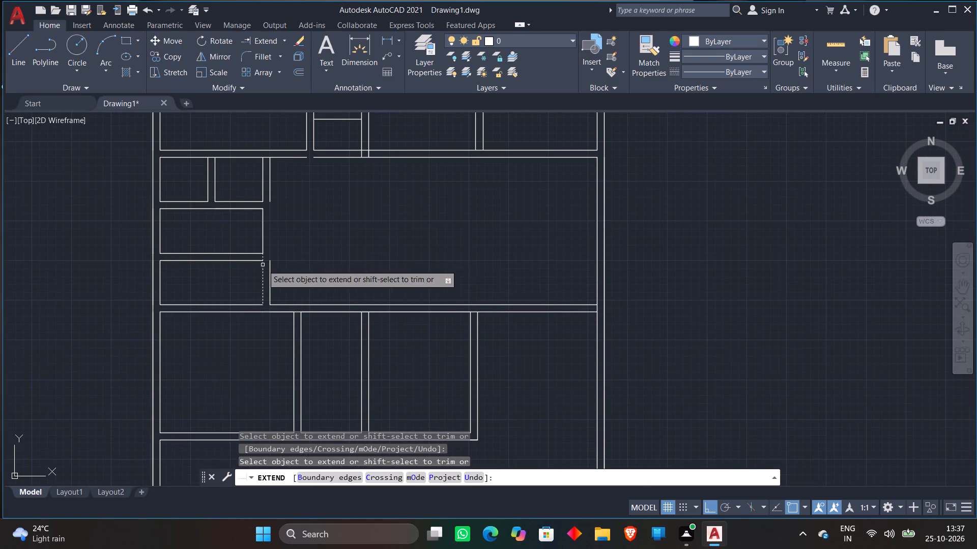
pyautogui.click(269, 261)
# Extend the hall's top wall line across the gap to the top line of the small left rooms.
pyautogui.moveTo(336, 241); pyautogui.dragTo(348, 313, button='middle')
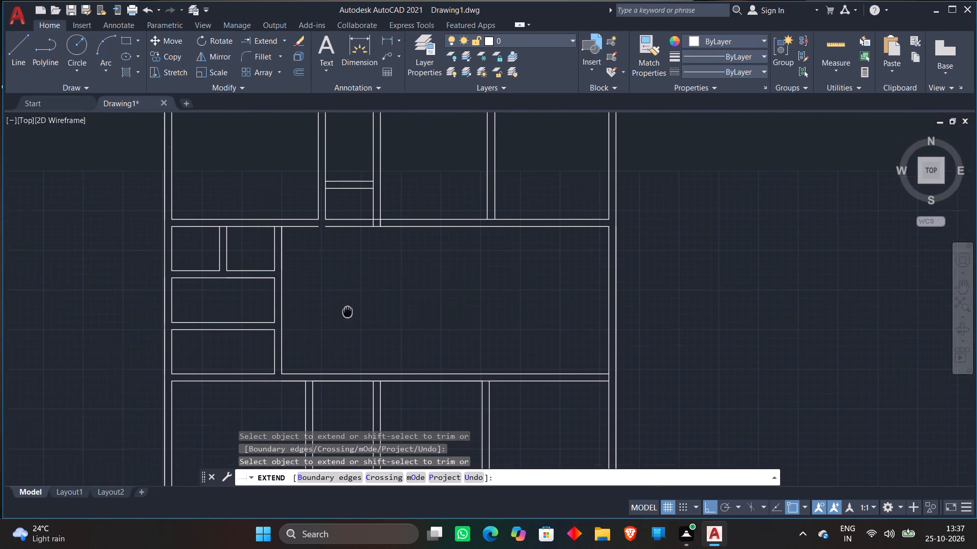
pyautogui.moveTo(348, 313); pyautogui.dragTo(349, 316, button='middle')
pyautogui.click(327, 232)
pyautogui.scroll(-2, 380, 279)
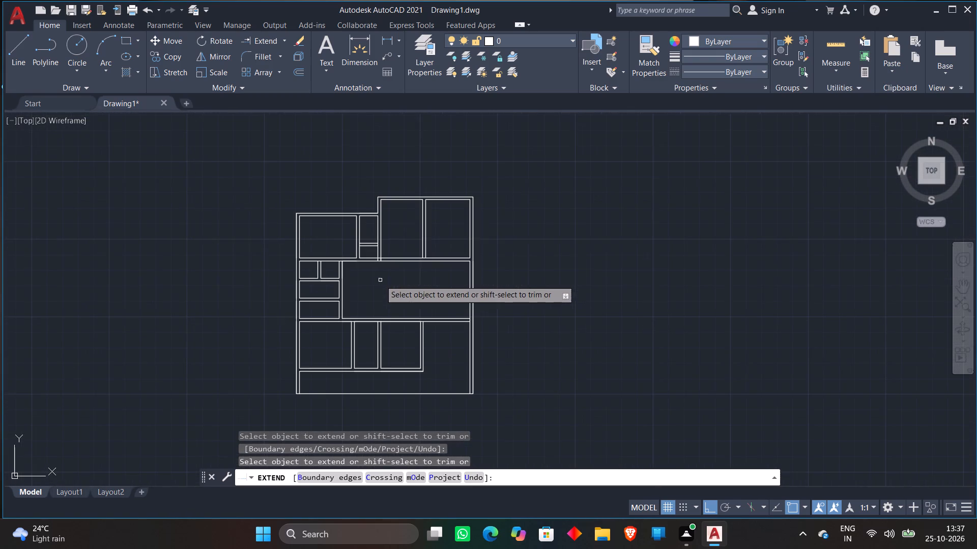
pyautogui.middleClick(393, 222)
pyautogui.scroll(2, 396, 209)
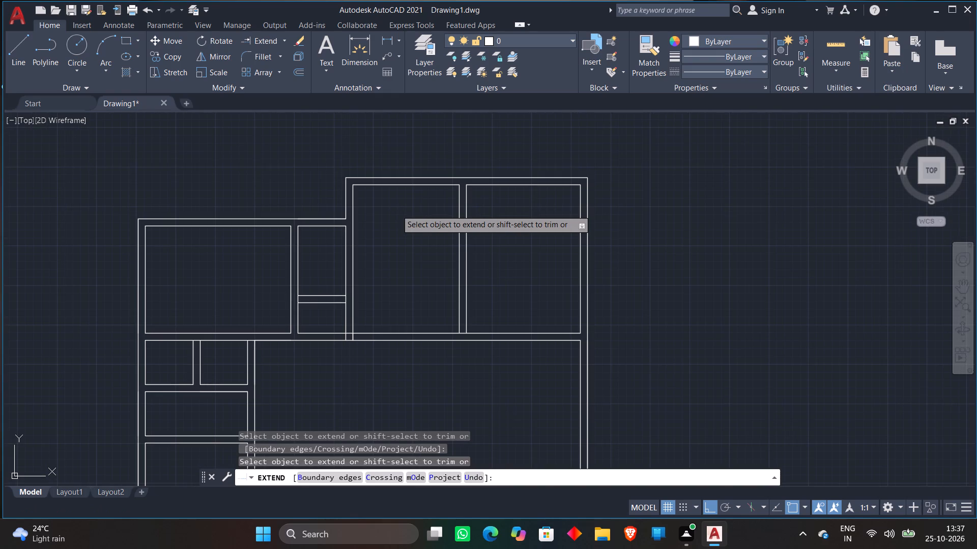
pyautogui.press('space')
# Trim the two vertical stubs and the horizontal segment where the narrow room's right wall meets the hall's top wall.
pyautogui.scroll(-1, 396, 210)
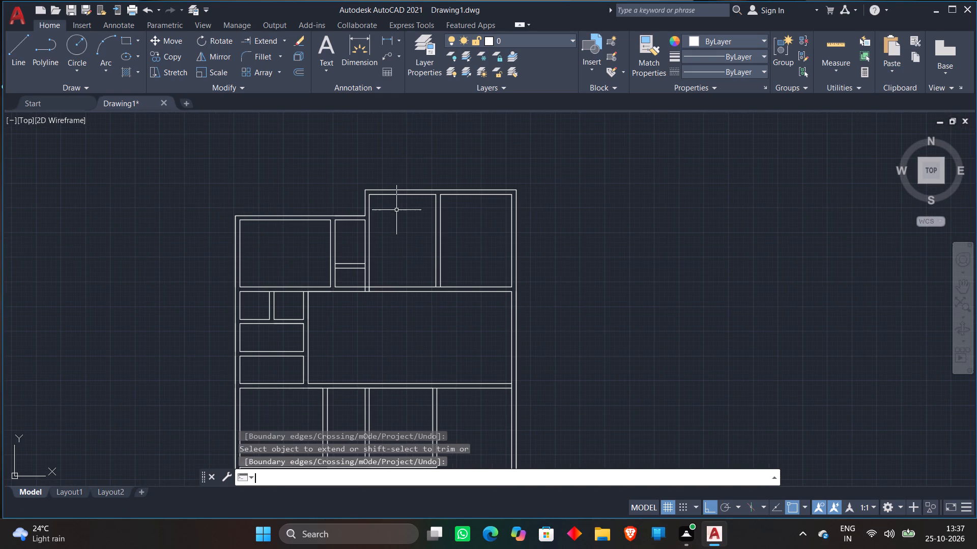
pyautogui.scroll(-2, 429, 236)
pyautogui.scroll(2, 412, 266)
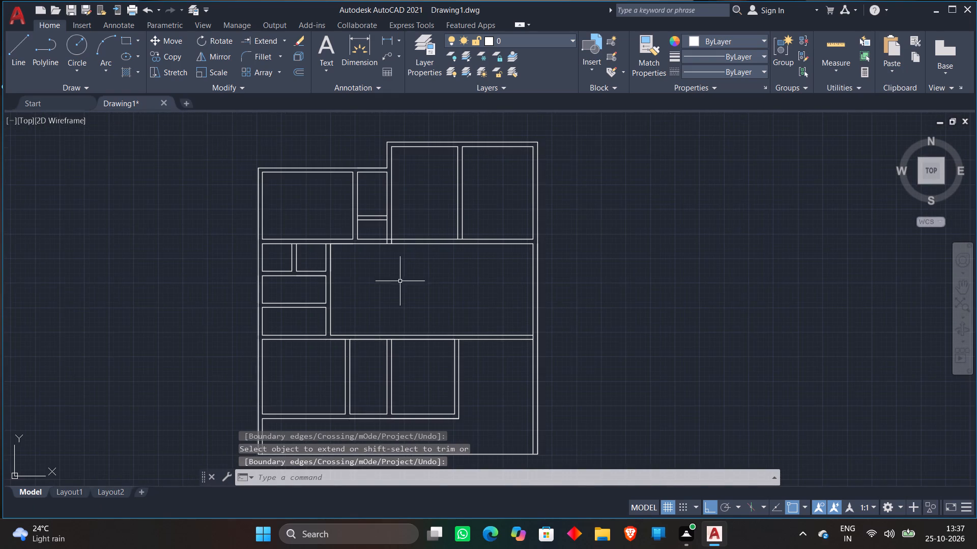
pyautogui.moveTo(399, 281); pyautogui.dragTo(438, 207, button='middle')
pyautogui.scroll(-1, 441, 210)
pyautogui.scroll(1, 435, 215)
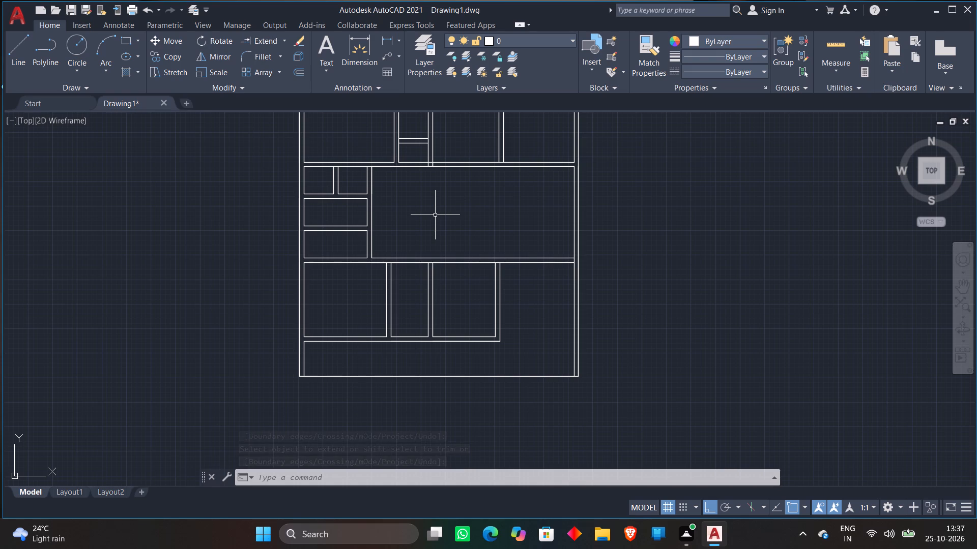
pyautogui.moveTo(435, 215); pyautogui.dragTo(450, 262, button='middle')
pyautogui.scroll(2, 441, 203)
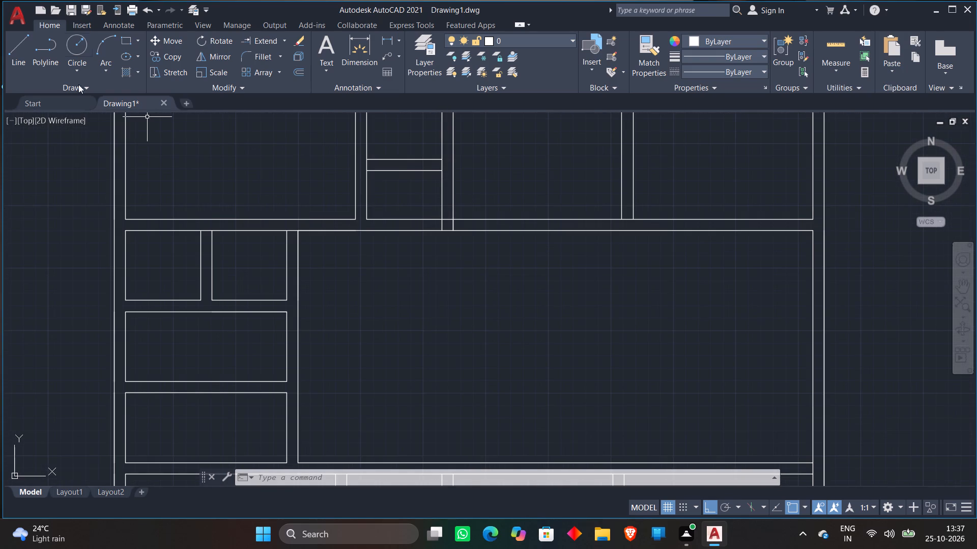
pyautogui.click(281, 41)
pyautogui.click(275, 62)
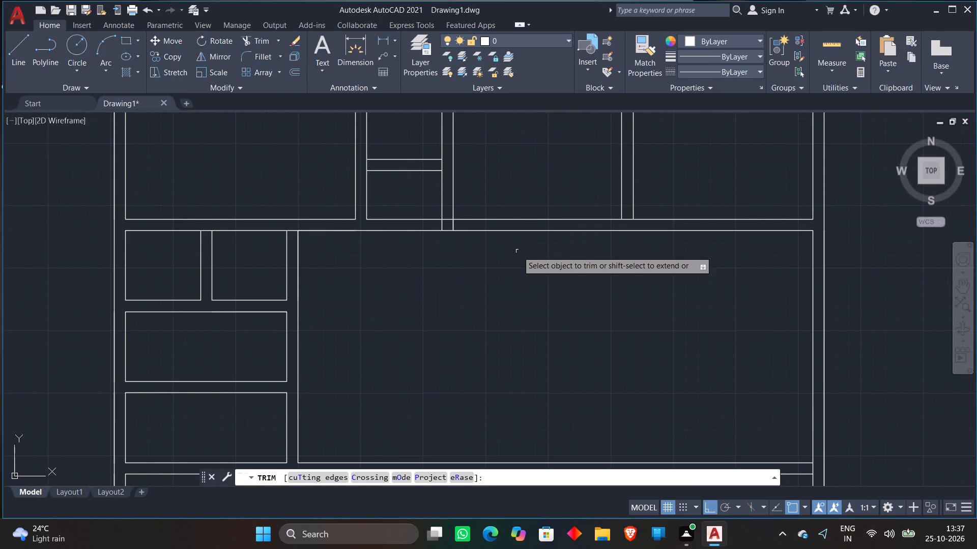
pyautogui.scroll(2, 441, 237)
pyautogui.click(435, 216)
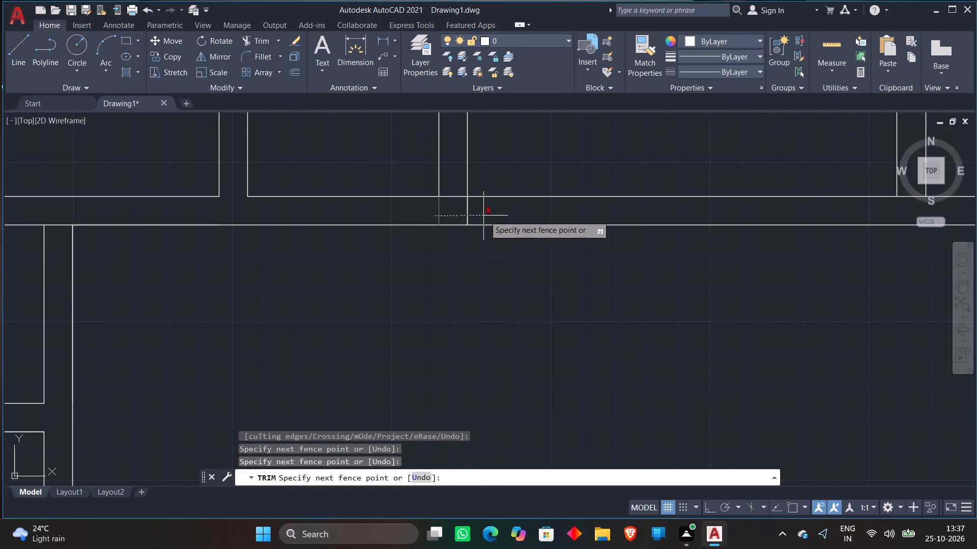
pyautogui.click(491, 215)
pyautogui.click(459, 198)
pyautogui.scroll(-1, 459, 197)
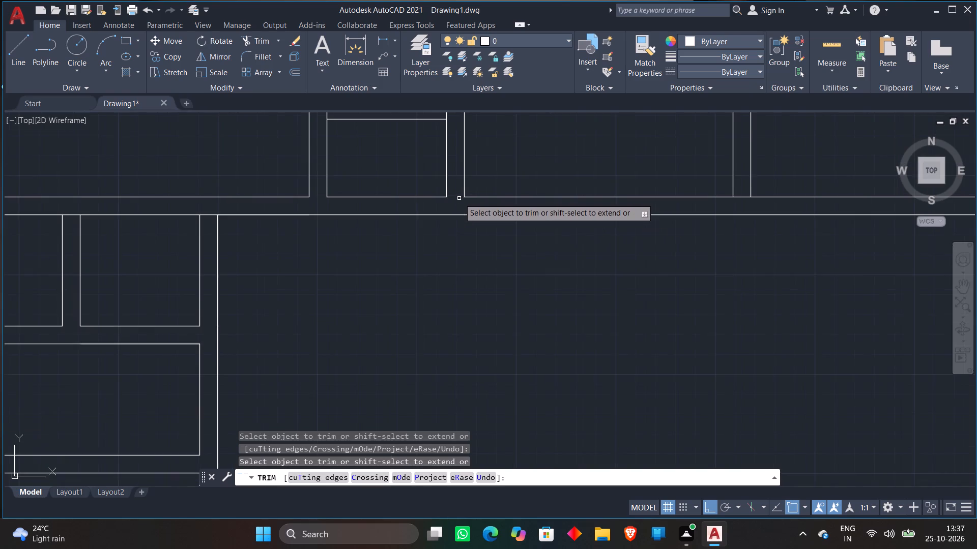
# Trim the narrow room's left wall line between the two horizontal partition lines.
pyautogui.moveTo(459, 198); pyautogui.dragTo(477, 340, button='middle')
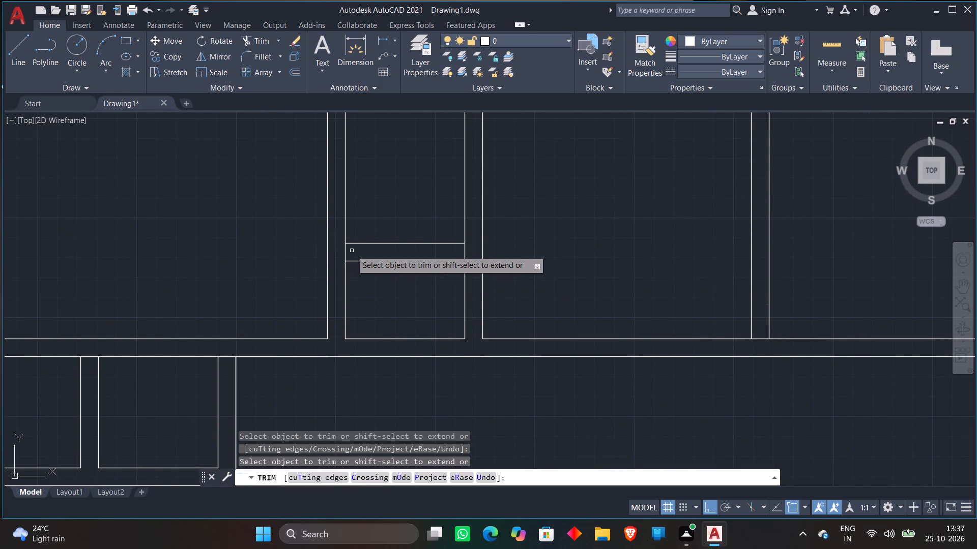
pyautogui.scroll(1, 352, 251)
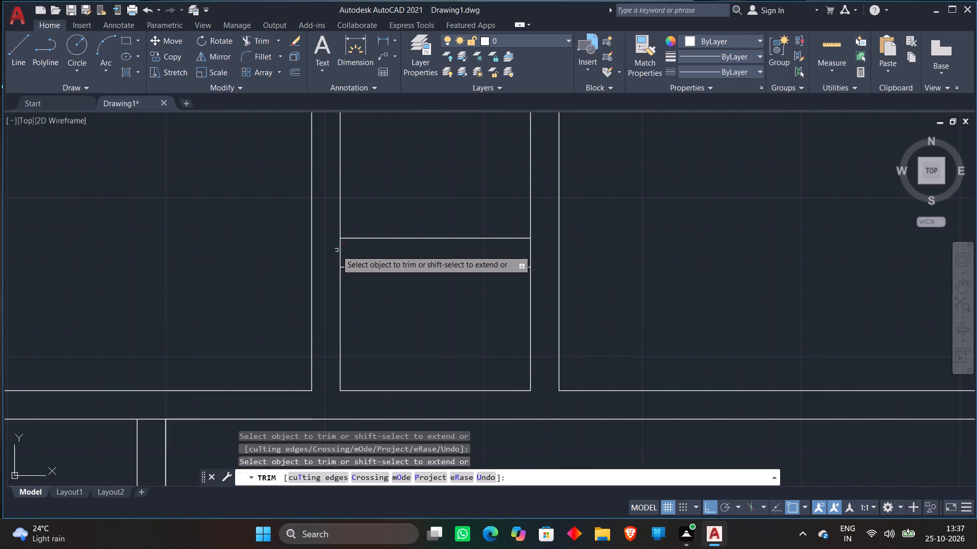
pyautogui.click(335, 250)
pyautogui.click(369, 250)
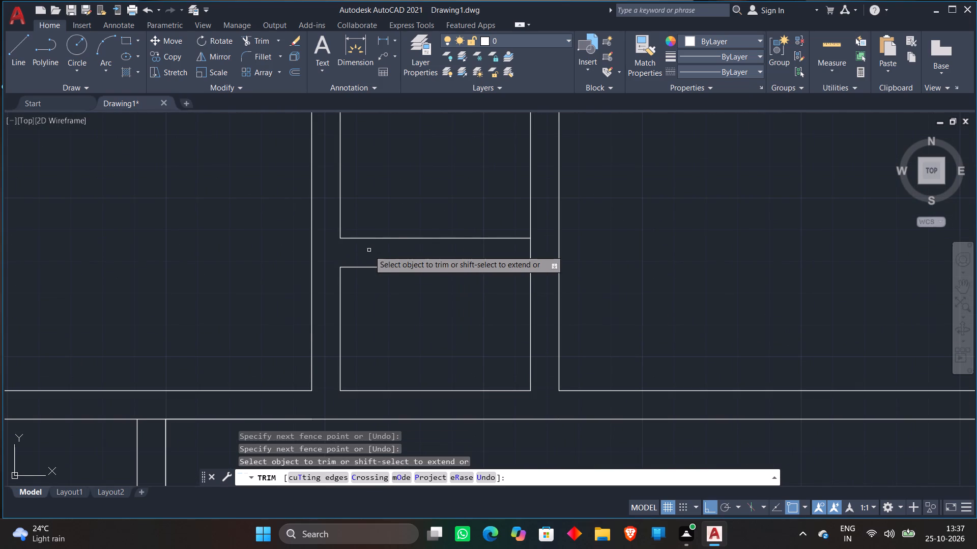
pyautogui.press('space')
# Offset the upper-left room's inner bottom wall line 3" upward into the room.
pyautogui.scroll(-3, 392, 258)
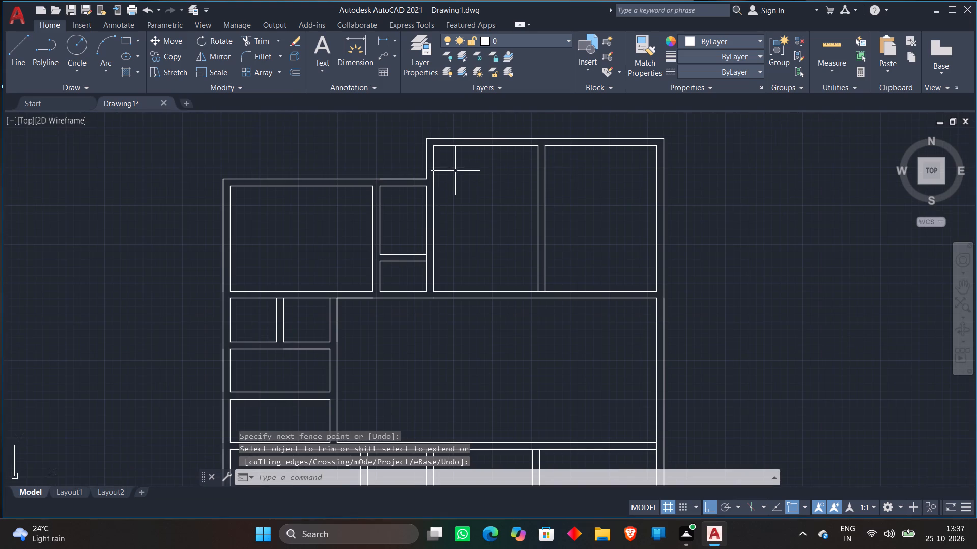
pyautogui.scroll(-1, 455, 172)
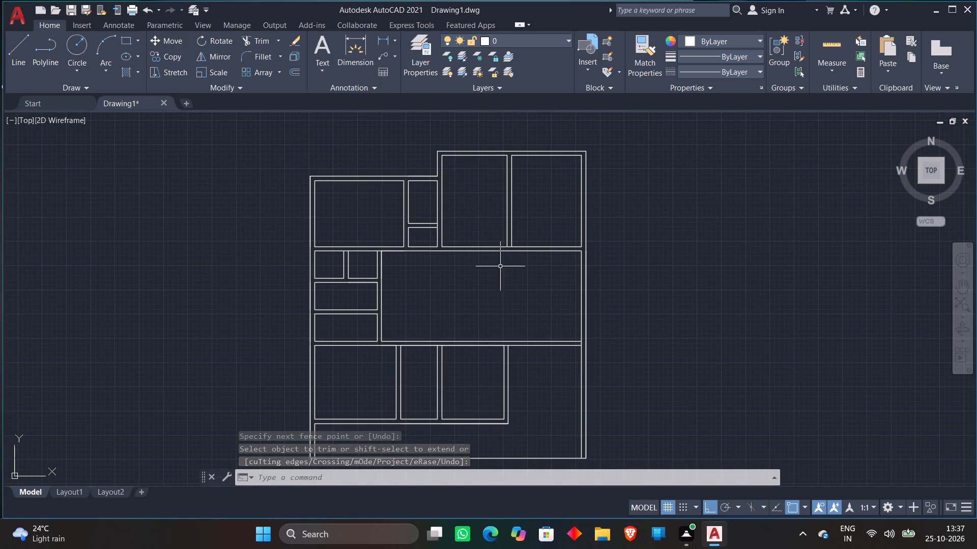
pyautogui.scroll(1, 603, 323)
pyautogui.scroll(-1, 602, 306)
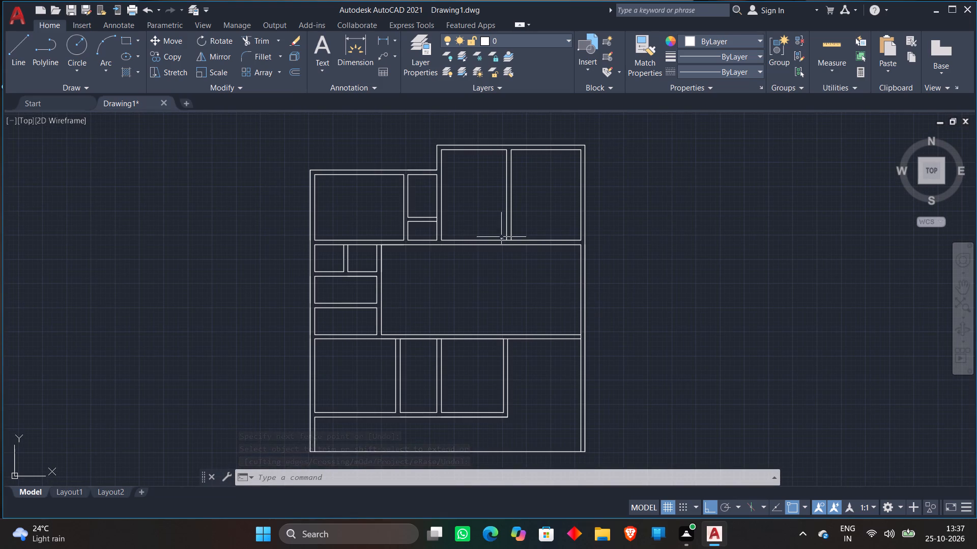
pyautogui.scroll(1, 368, 212)
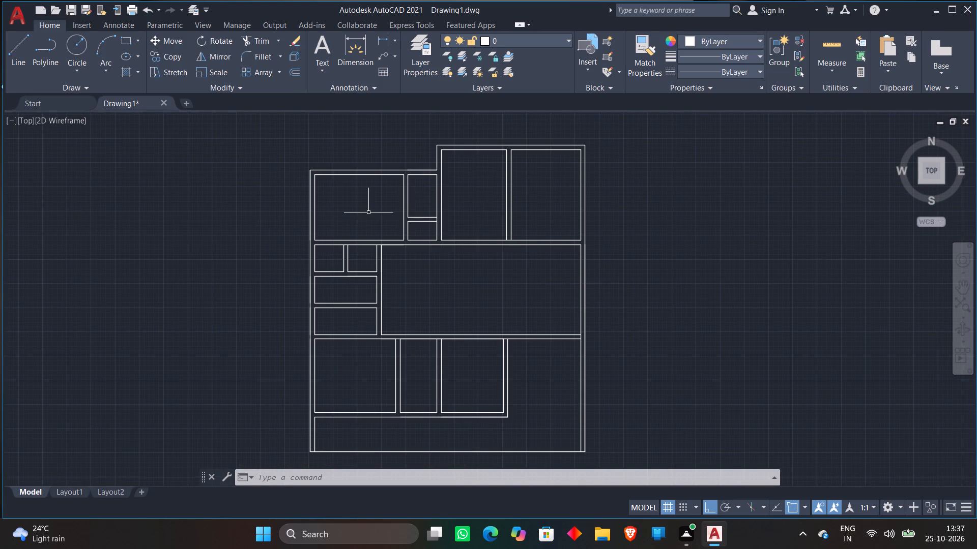
pyautogui.press('o')
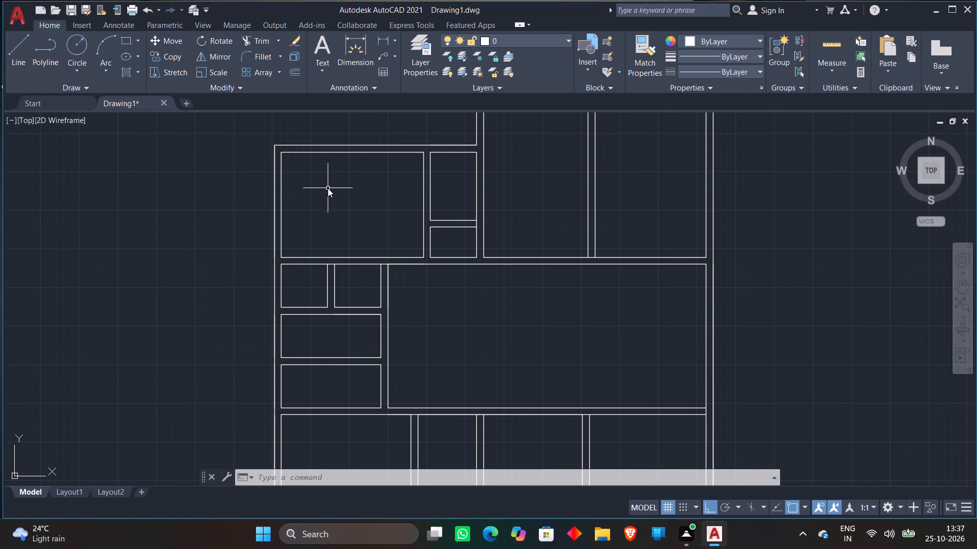
pyautogui.press('Return')
pyautogui.press('3')
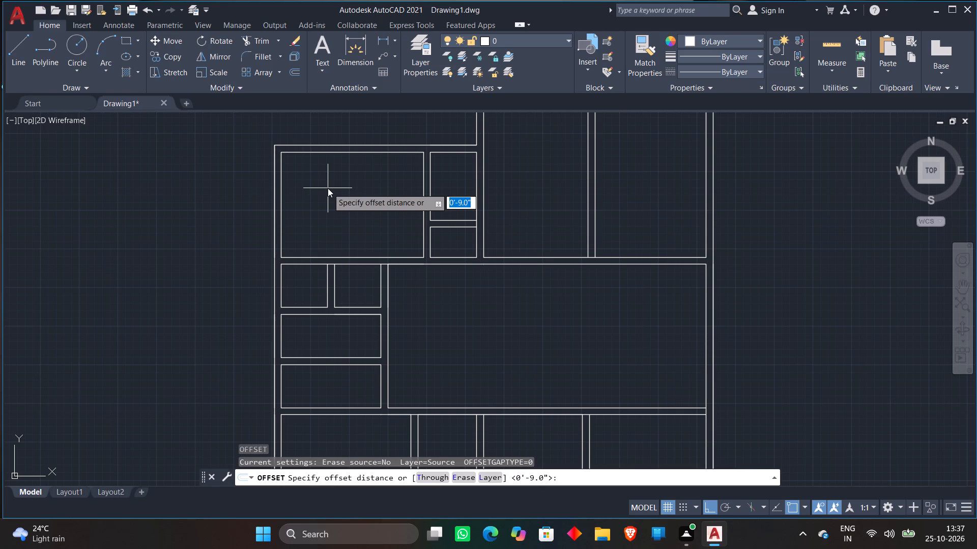
pyautogui.hotkey('shift', '"')
pyautogui.press('Return')
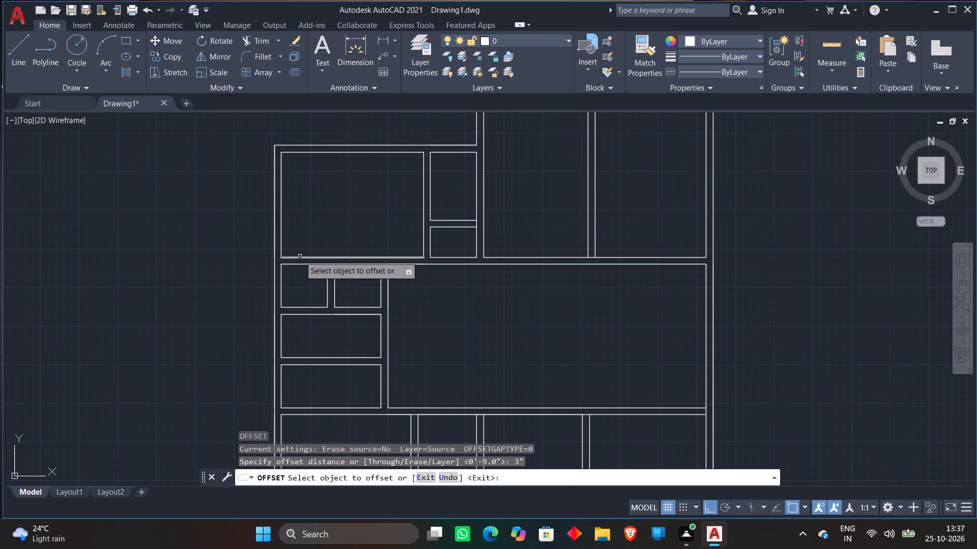
pyautogui.click(300, 256)
pyautogui.click(336, 207)
pyautogui.press('space')
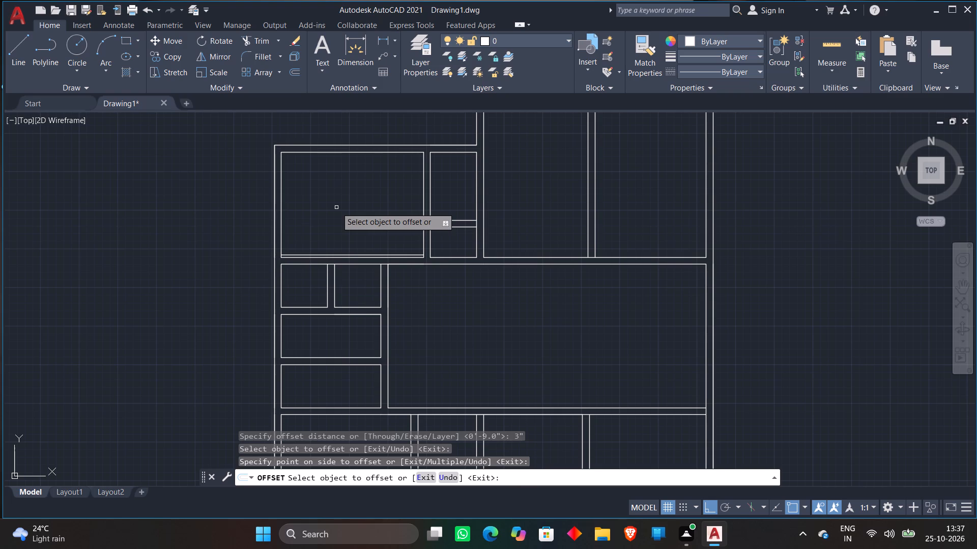
# Extend the offset line above the upper-left room's bottom wall to the outer left wall line.
pyautogui.click(278, 41)
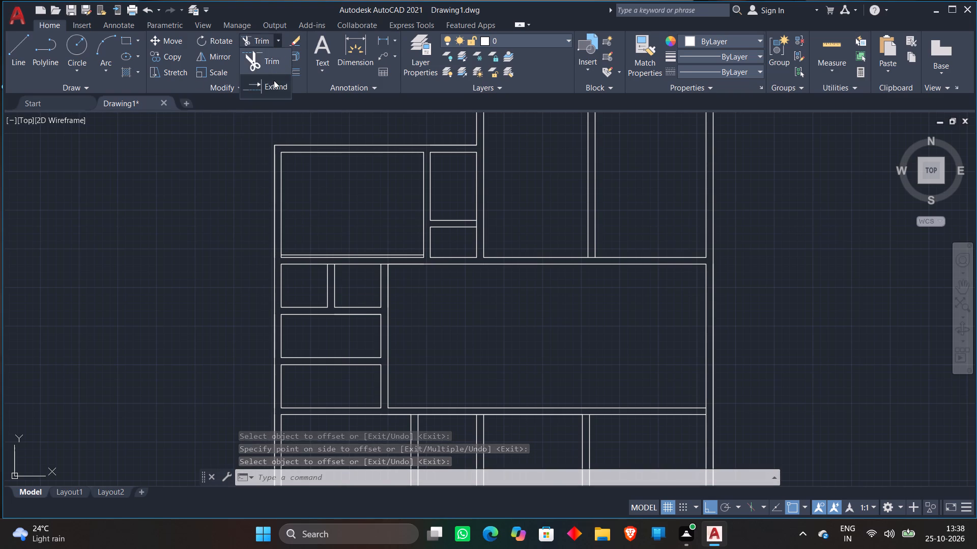
pyautogui.click(274, 80)
pyautogui.scroll(3, 282, 253)
pyautogui.click(284, 260)
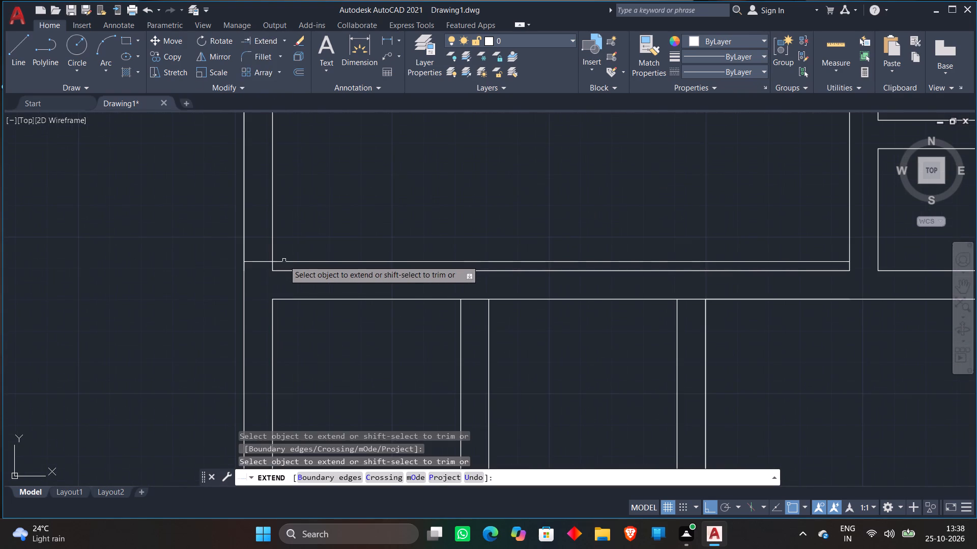
pyautogui.press('space')
pyautogui.scroll(-1, 336, 237)
pyautogui.moveTo(331, 237); pyautogui.dragTo(330, 254, button='middle')
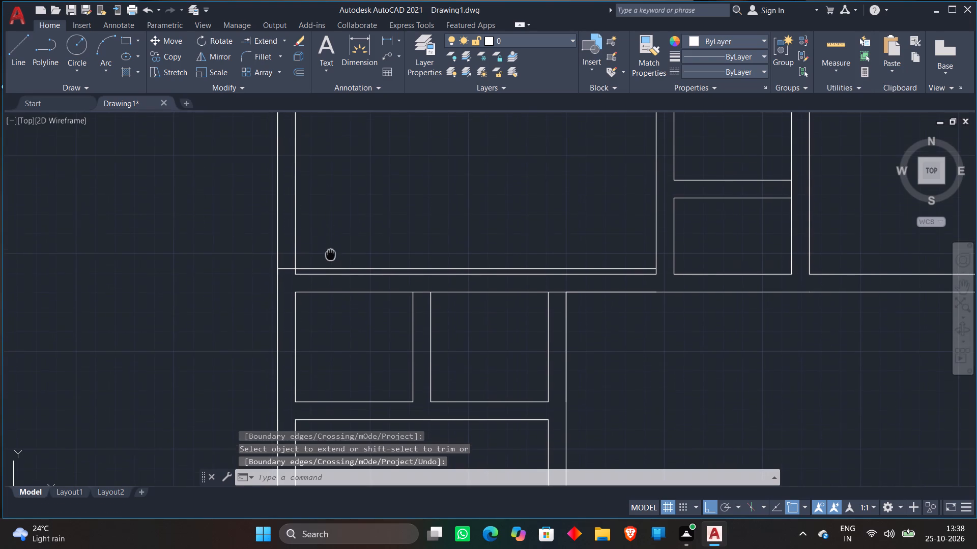
# Offset the upper-left room's inner left wall line and the line just above its bottom wall 2' into the room.
pyautogui.moveTo(330, 254); pyautogui.dragTo(331, 254, button='middle')
pyautogui.scroll(-2, 357, 222)
pyautogui.moveTo(357, 222); pyautogui.dragTo(354, 295, button='middle')
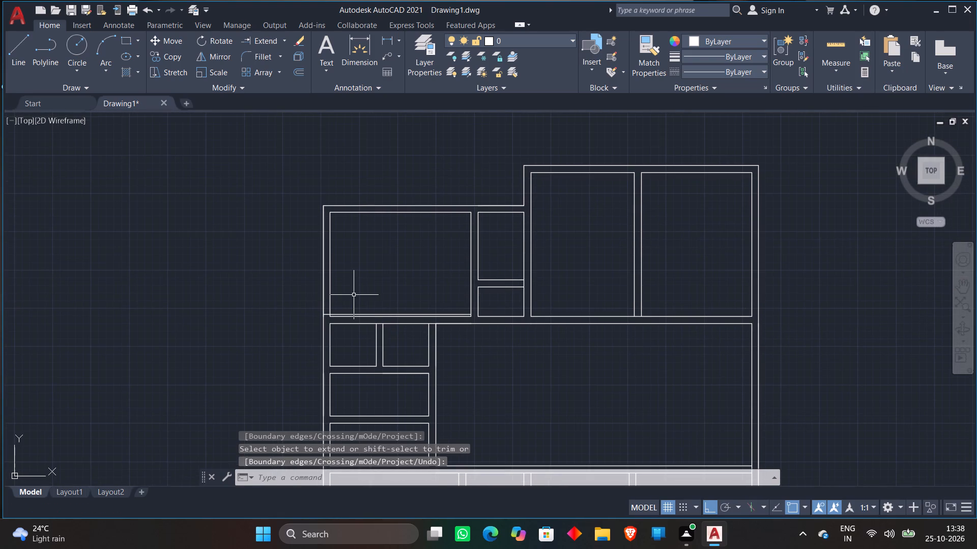
pyautogui.press('o')
pyautogui.press('Return')
pyautogui.write("2'")
pyautogui.press('Return')
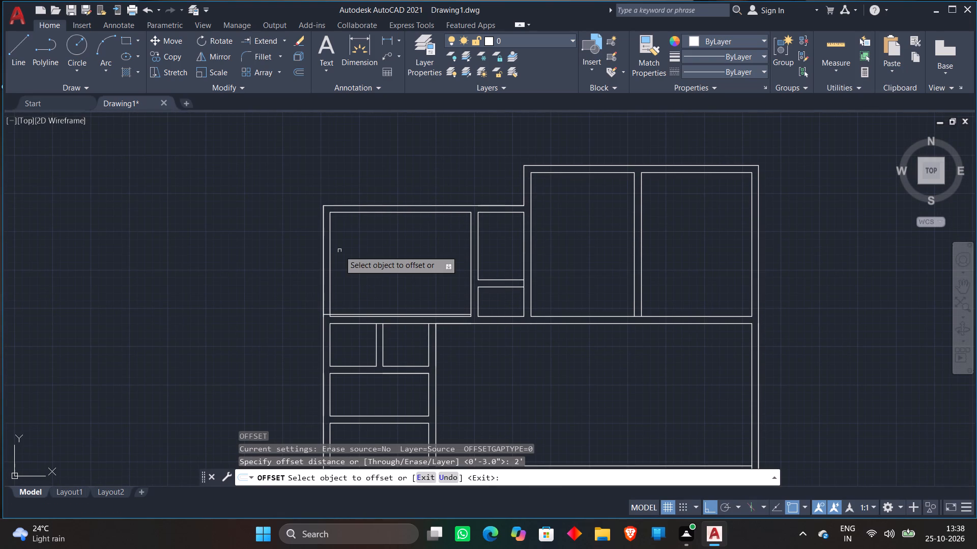
pyautogui.click(329, 254)
pyautogui.click(370, 255)
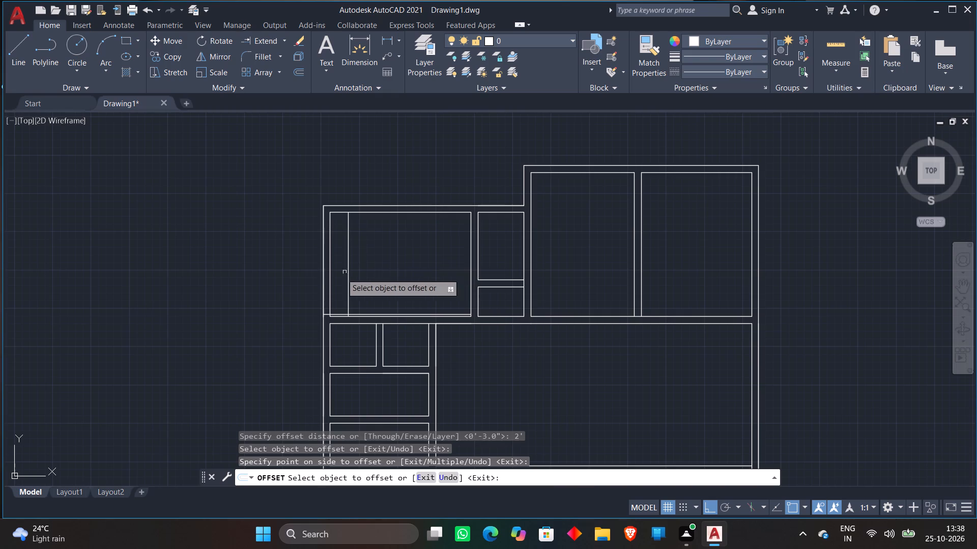
pyautogui.scroll(3, 313, 314)
pyautogui.click(374, 320)
pyautogui.click(422, 234)
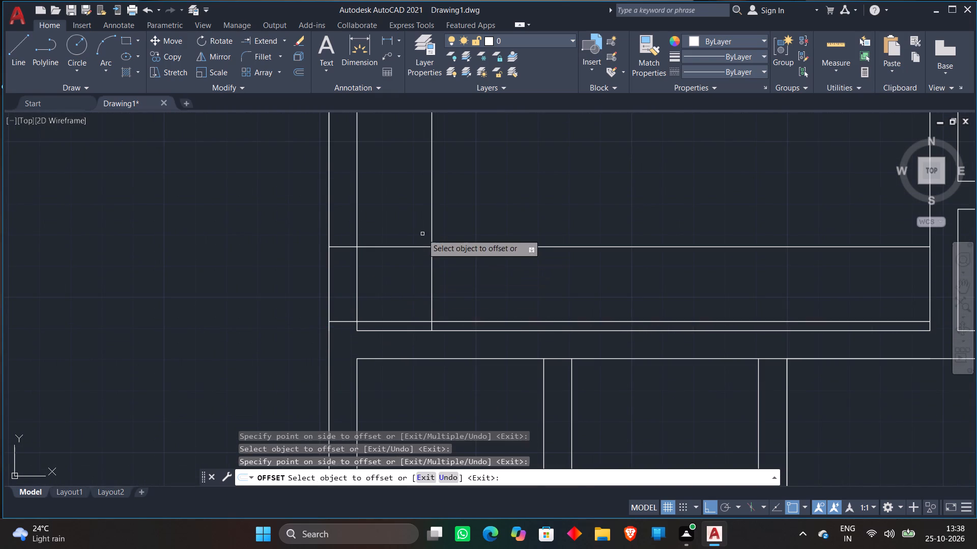
# Offset the upper-left room's inner top wall line 2' down into the room.
pyautogui.scroll(-2, 458, 233)
pyautogui.moveTo(463, 252); pyautogui.dragTo(461, 307, button='middle')
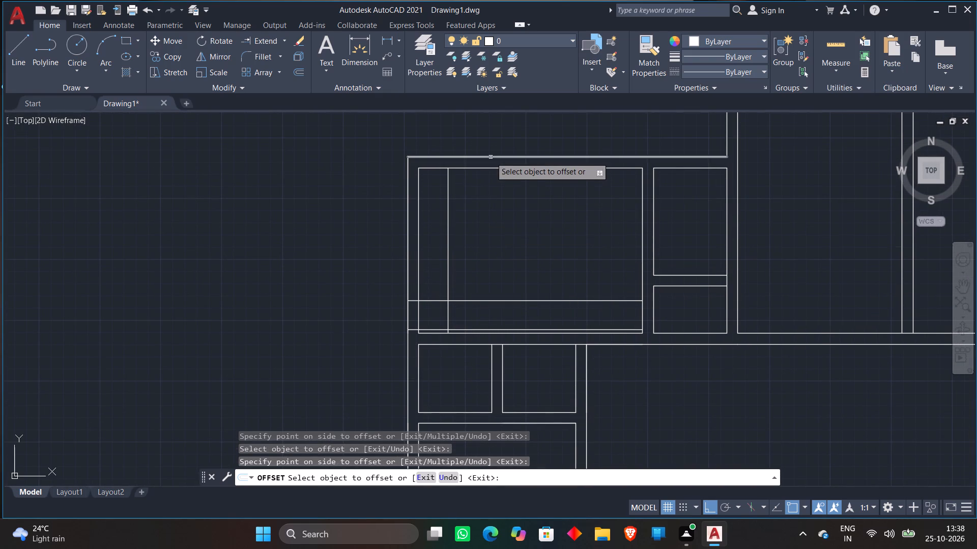
pyautogui.click(491, 167)
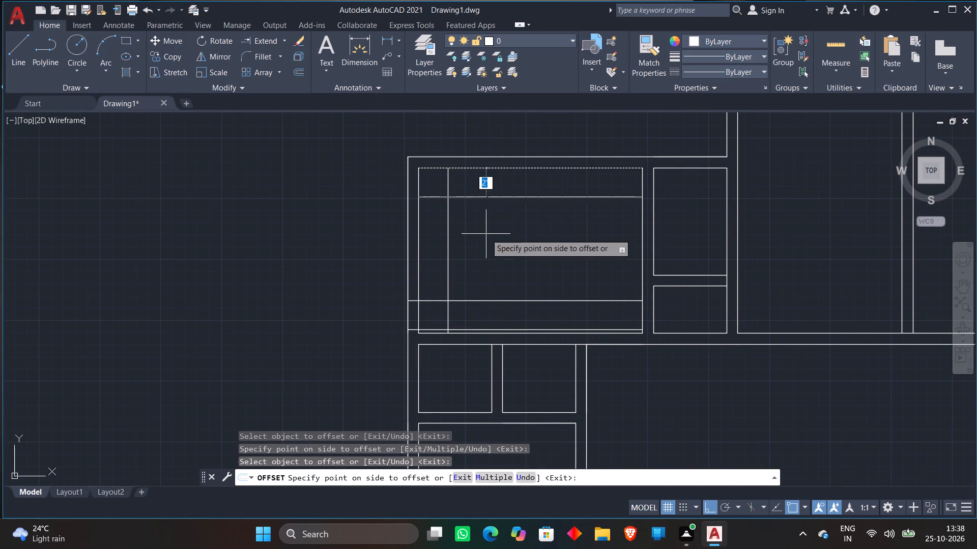
pyautogui.click(486, 234)
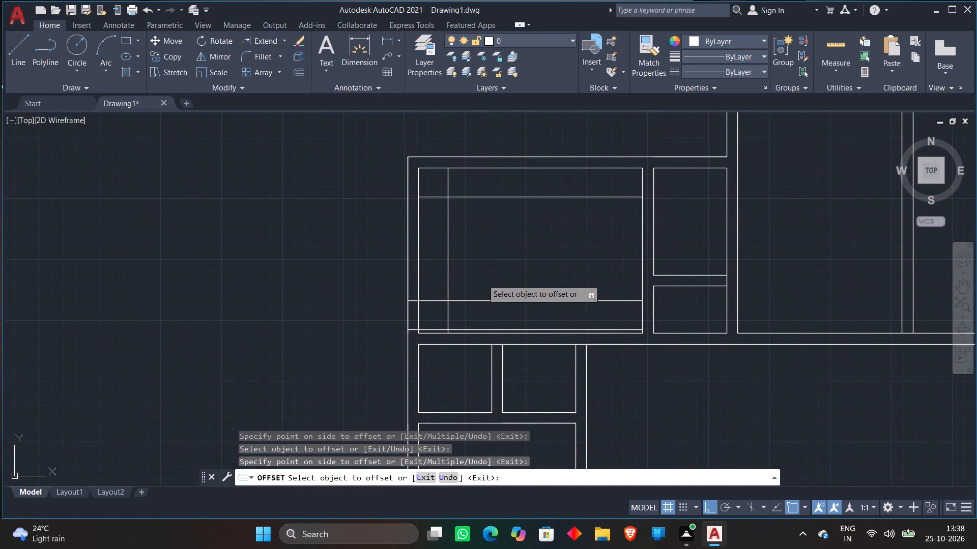
# Draw a Start, End, Direction door-swing arc from the inner left wall at the upper guide line to the 2' vertical line's lower intersection.
pyautogui.click(109, 66)
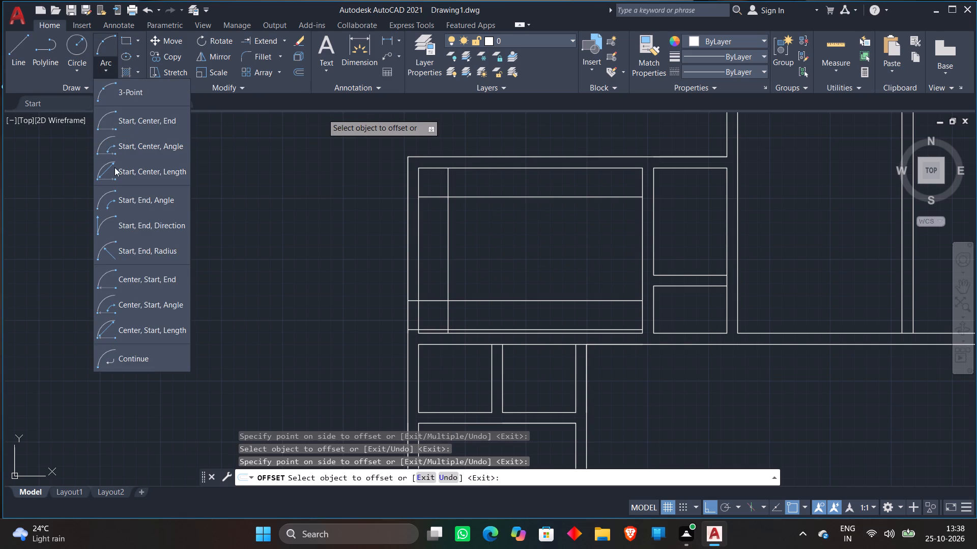
pyautogui.click(118, 224)
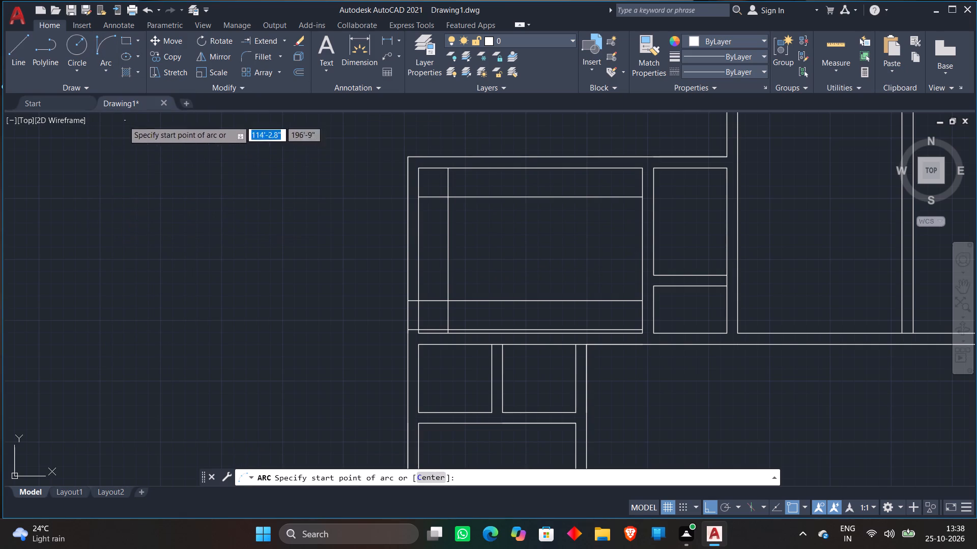
pyautogui.click(111, 48)
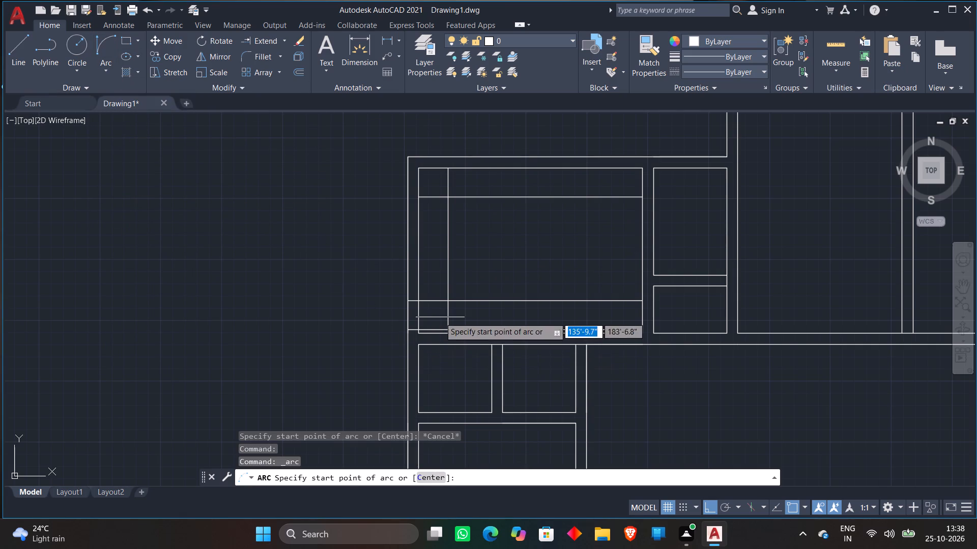
pyautogui.scroll(2, 439, 317)
pyautogui.click(385, 279)
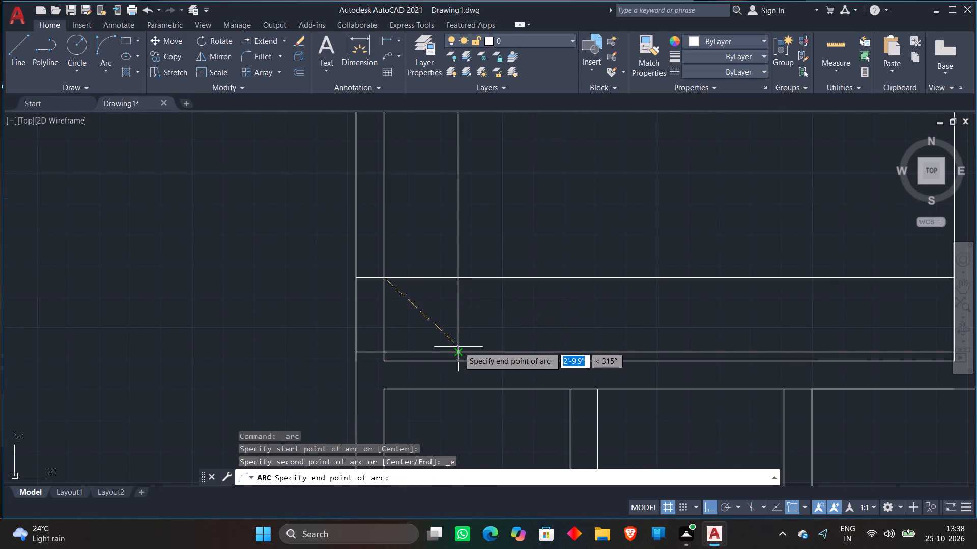
pyautogui.click(458, 350)
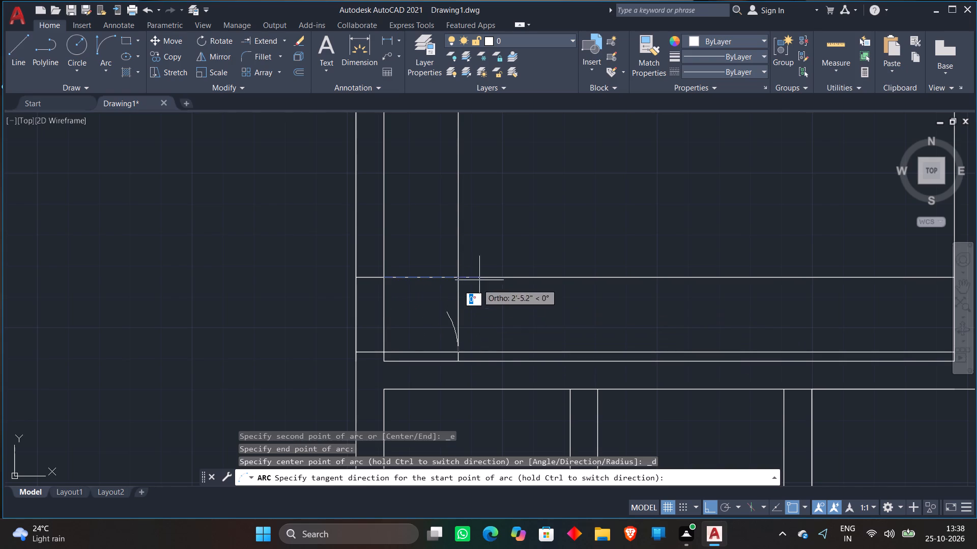
pyautogui.click(498, 248)
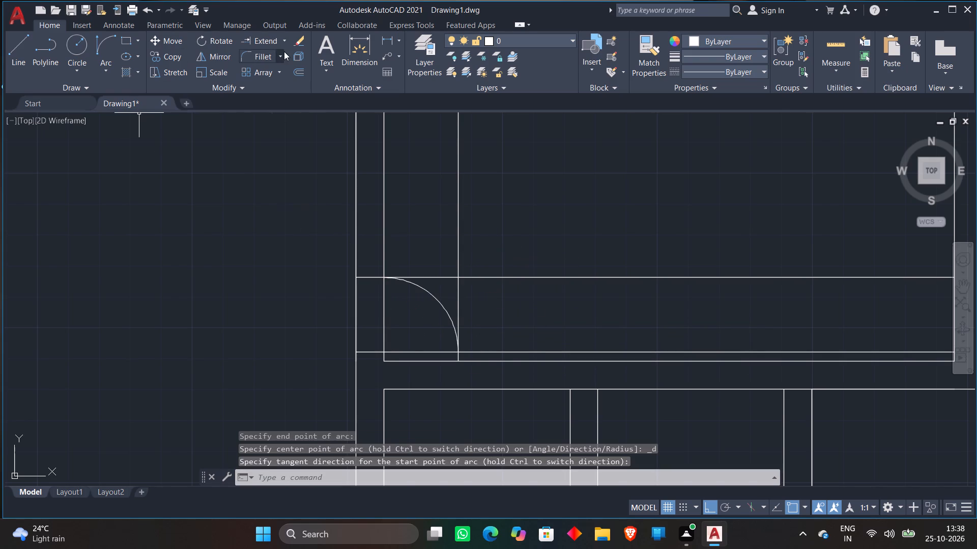
# Trim the overshooting ends of the two 2' offset lines where they cross in the upper-left room's top-left corner.
pyautogui.click(284, 44)
pyautogui.click(270, 59)
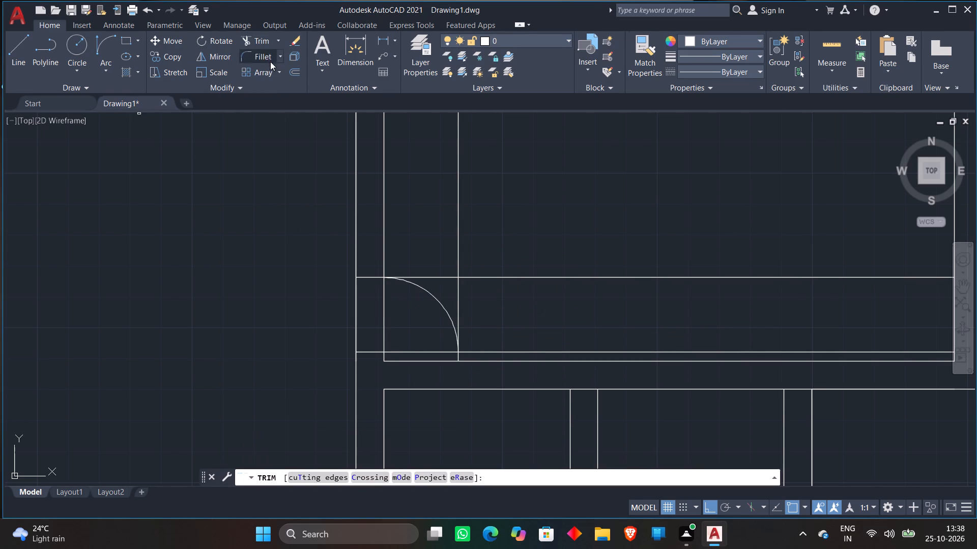
pyautogui.scroll(-2, 465, 214)
pyautogui.moveTo(509, 192); pyautogui.dragTo(496, 230, button='middle')
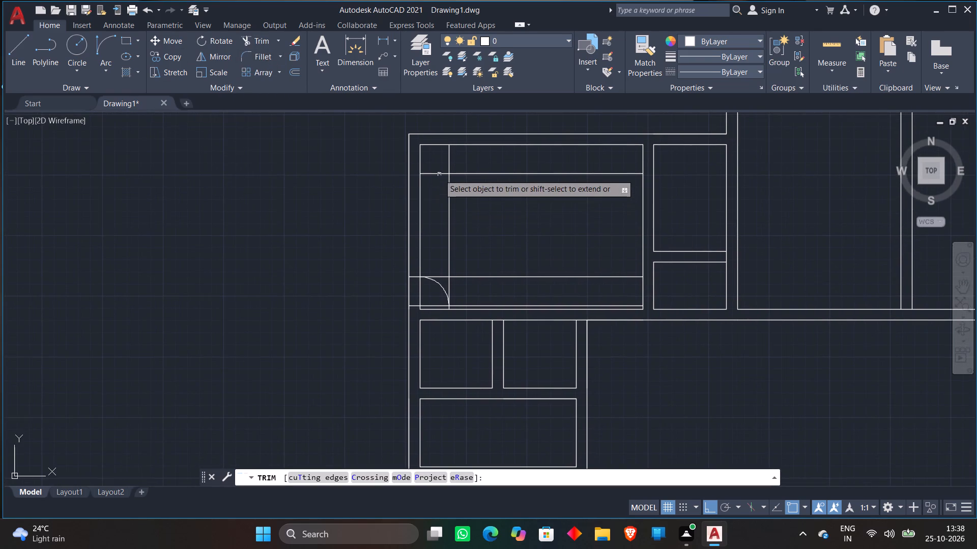
pyautogui.scroll(3, 442, 171)
pyautogui.click(477, 137)
pyautogui.click(415, 195)
pyautogui.scroll(-3, 417, 193)
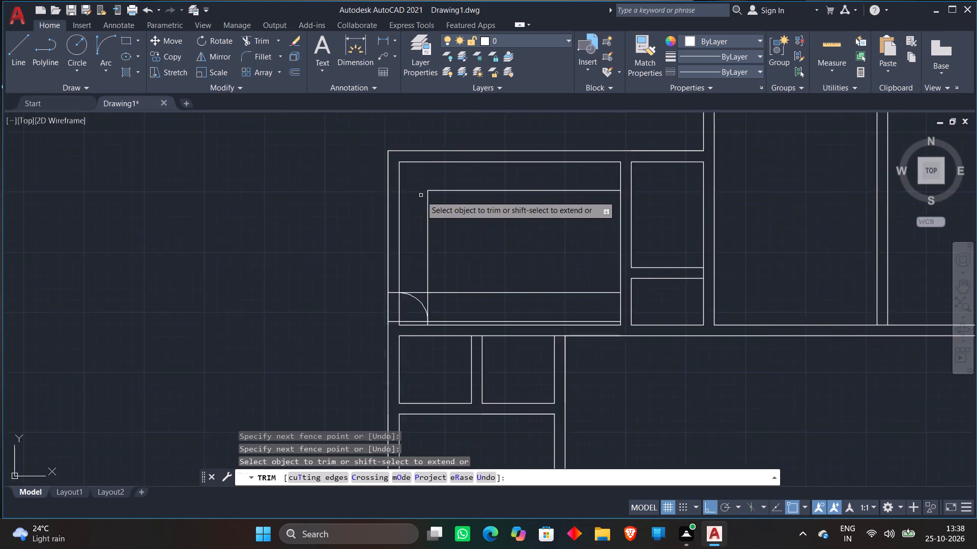
# Trim the excess guide lines around the door arc and both left wall lines between the jambs to open the upper-left room's doorway.
pyautogui.scroll(-1, 422, 197)
pyautogui.moveTo(460, 244); pyautogui.dragTo(481, 203, button='middle')
pyautogui.scroll(4, 451, 212)
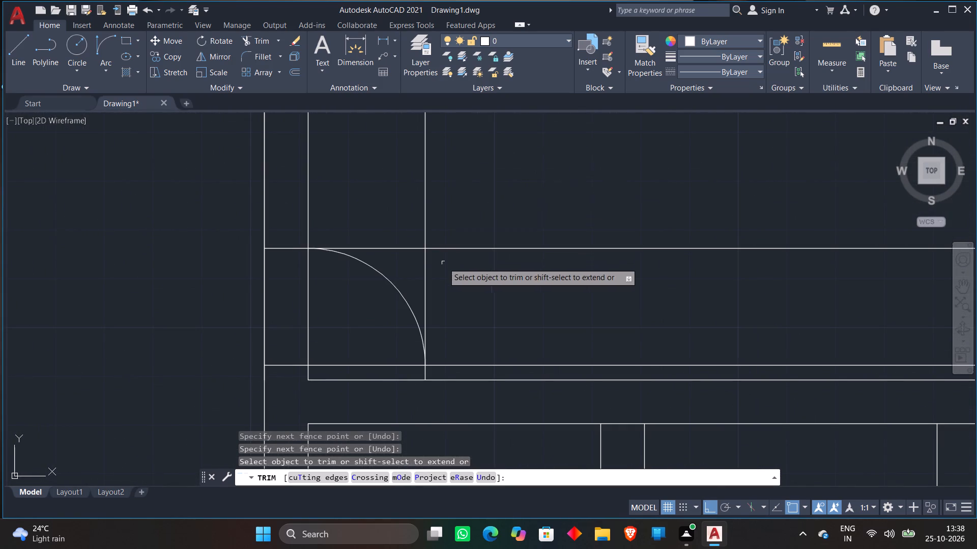
pyautogui.click(409, 266)
pyautogui.click(473, 266)
pyautogui.click(493, 209)
pyautogui.click(506, 283)
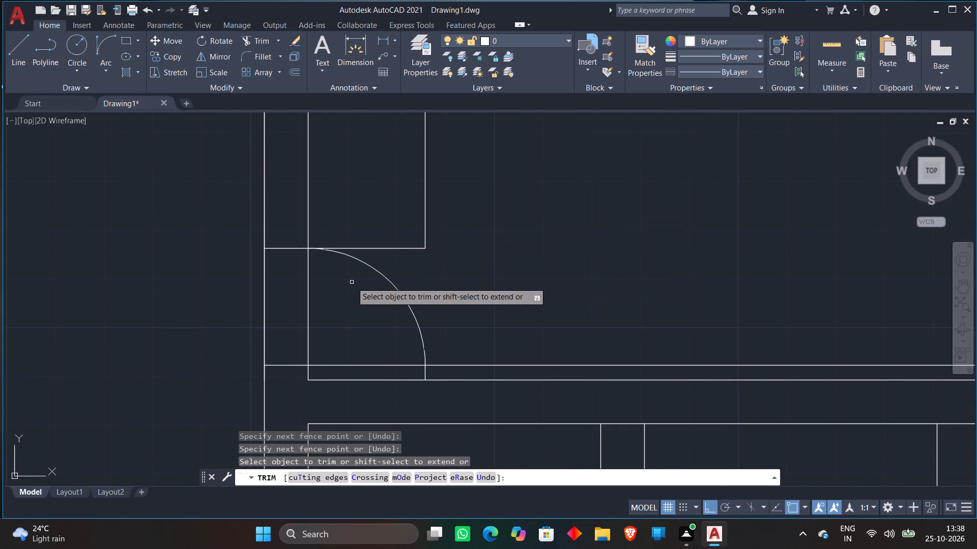
pyautogui.click(335, 300)
pyautogui.click(184, 313)
pyautogui.scroll(2, 457, 352)
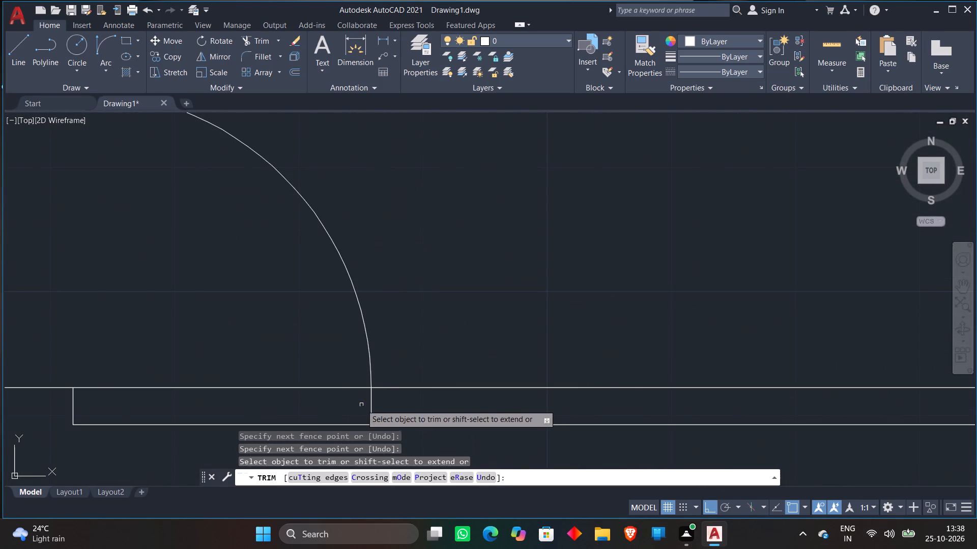
pyautogui.click(361, 406)
pyautogui.click(490, 373)
# Offset the narrow room's right wall line 2" toward the room's interior.
pyautogui.scroll(-3, 512, 306)
pyautogui.scroll(-2, 539, 272)
pyautogui.moveTo(539, 272); pyautogui.dragTo(488, 313, button='middle')
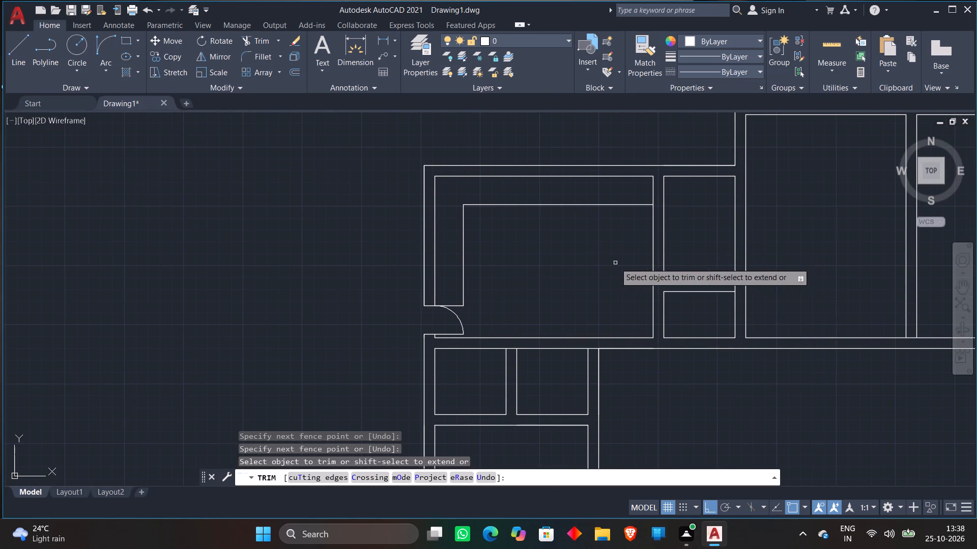
pyautogui.moveTo(615, 263); pyautogui.dragTo(458, 263, button='middle')
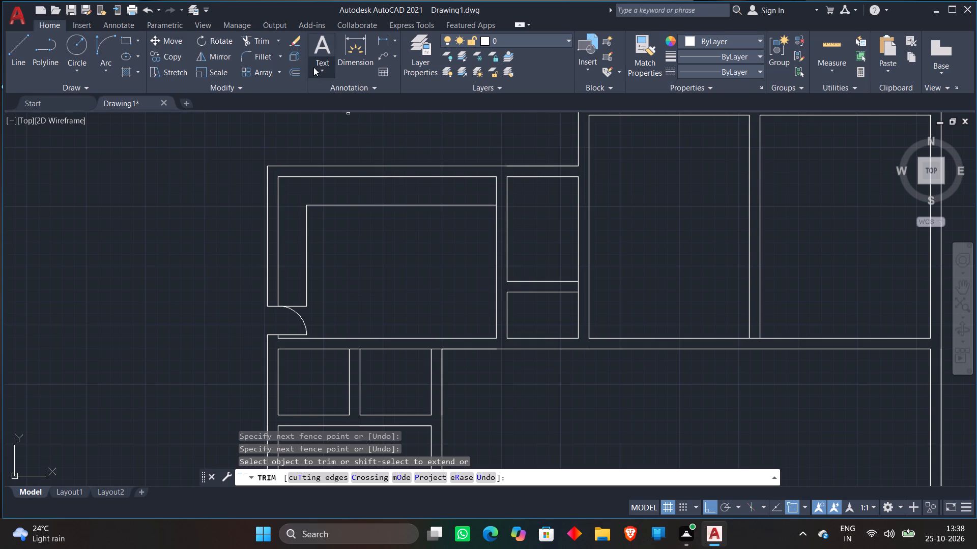
pyautogui.click(293, 73)
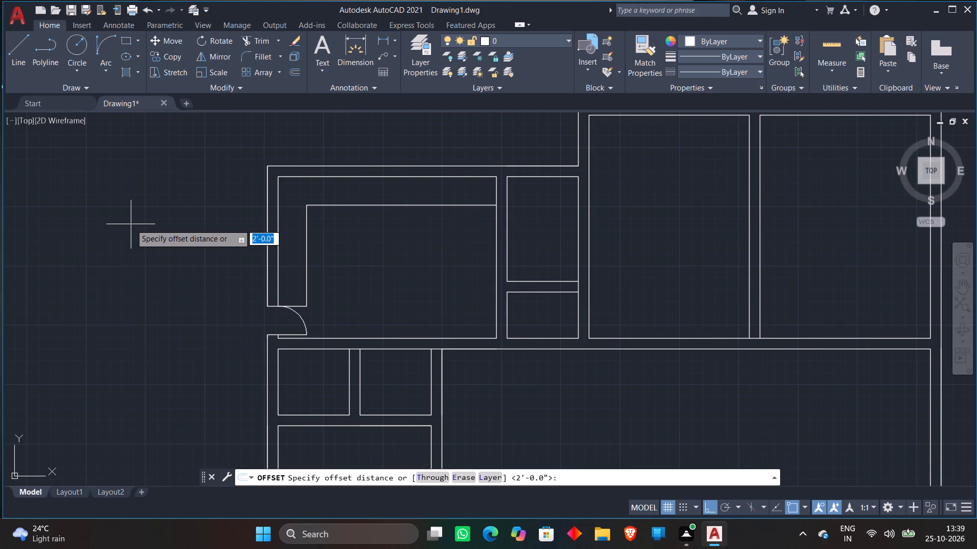
pyautogui.press('3')
pyautogui.hotkey('shift', '"')
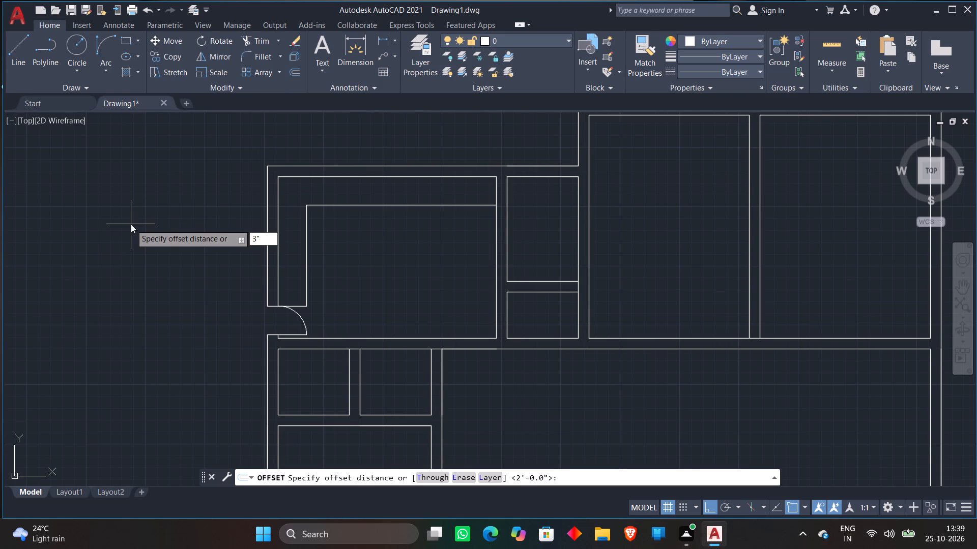
pyautogui.press('BackSpace')
pyautogui.press('BackSpace')
pyautogui.press('2')
pyautogui.hotkey('shift', '"')
pyautogui.press('Return')
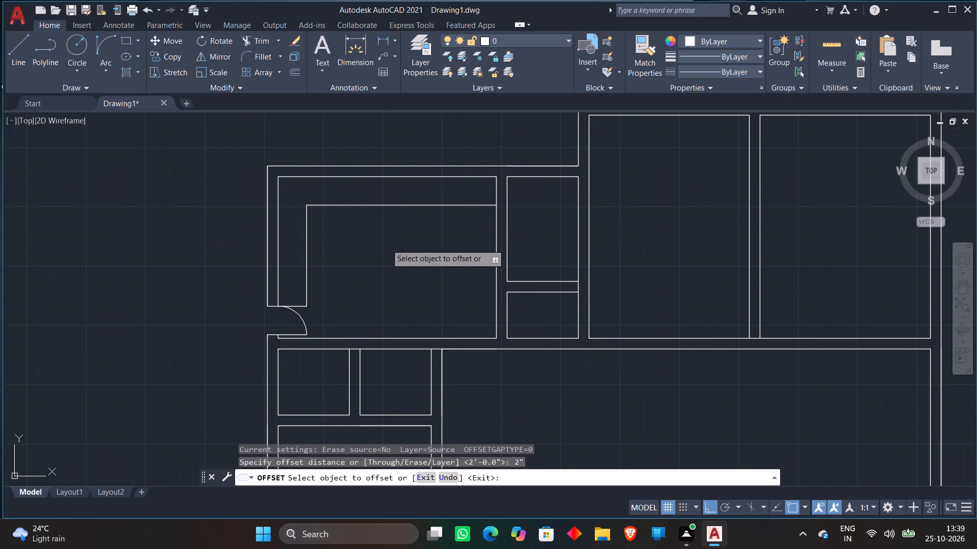
pyautogui.scroll(2, 589, 290)
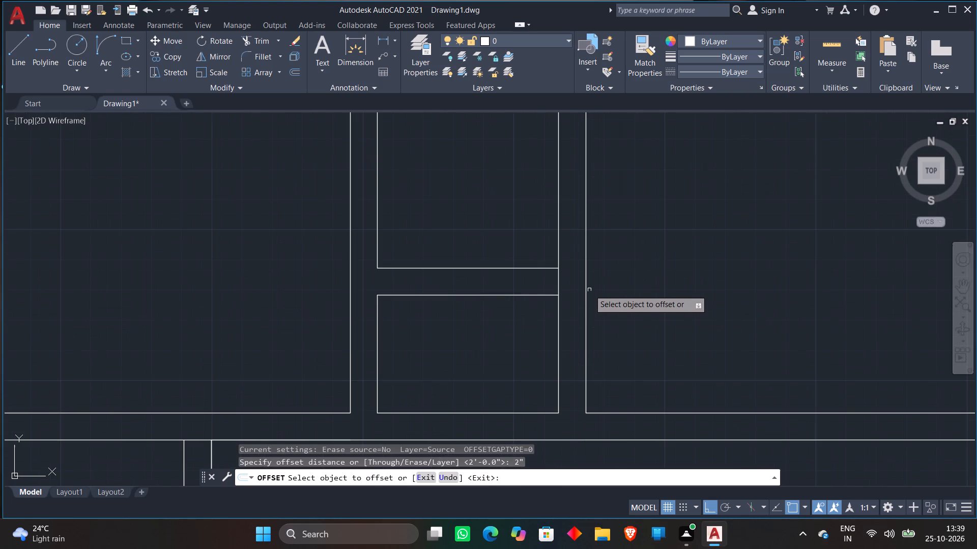
pyautogui.click(560, 243)
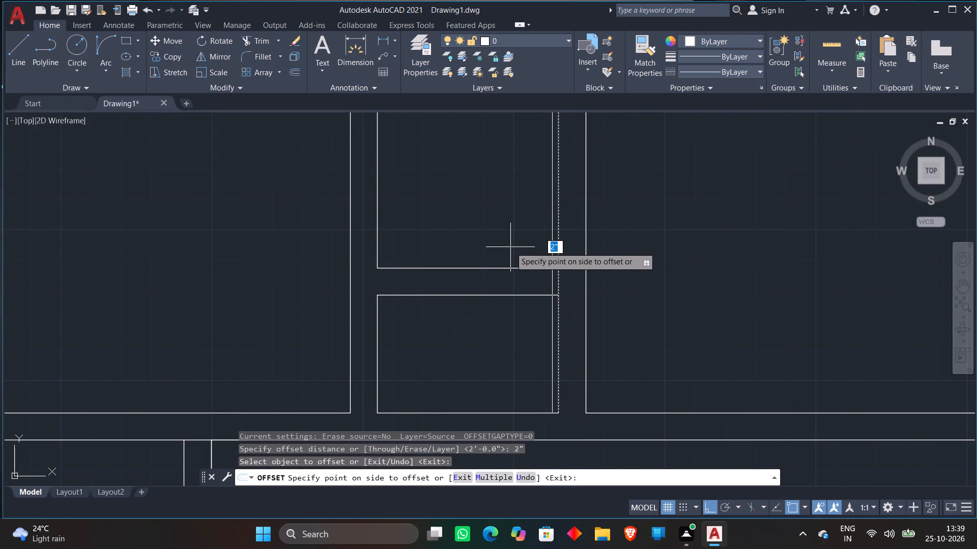
pyautogui.click(510, 247)
pyautogui.press('space')
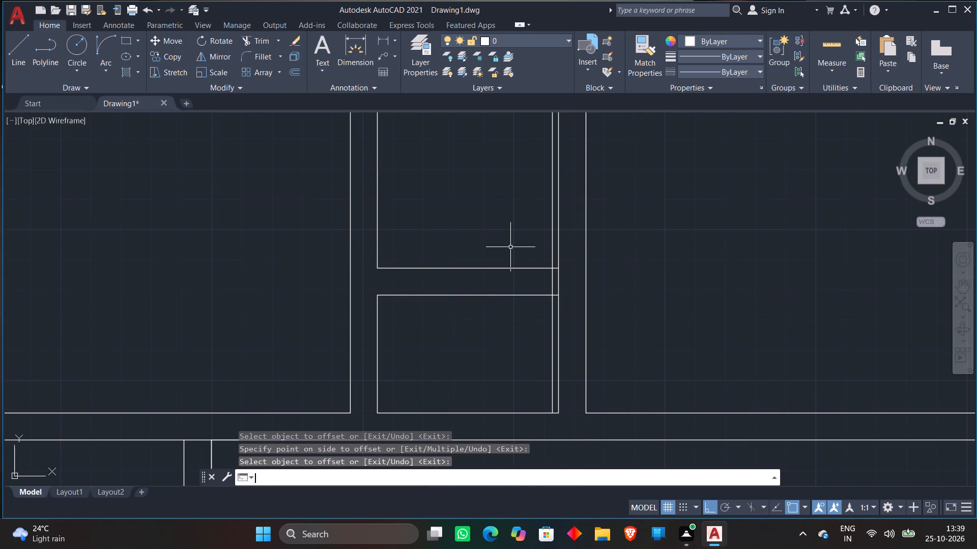
# Offset the new 2" line and the narrow room's bottom wall line 1'8" into the room.
pyautogui.press('o')
pyautogui.press('Return')
pyautogui.write("1'")
pyautogui.write('8"')
pyautogui.press('Return')
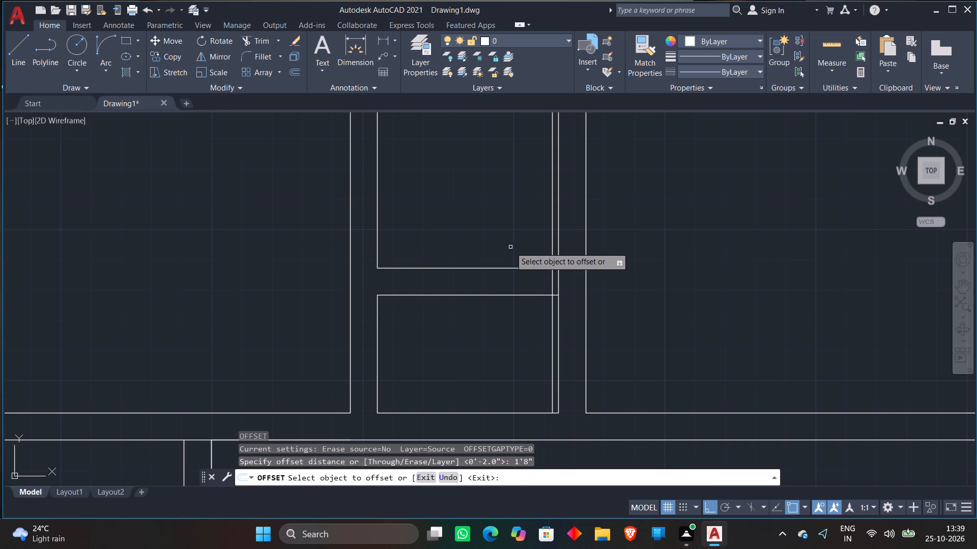
pyautogui.click(552, 234)
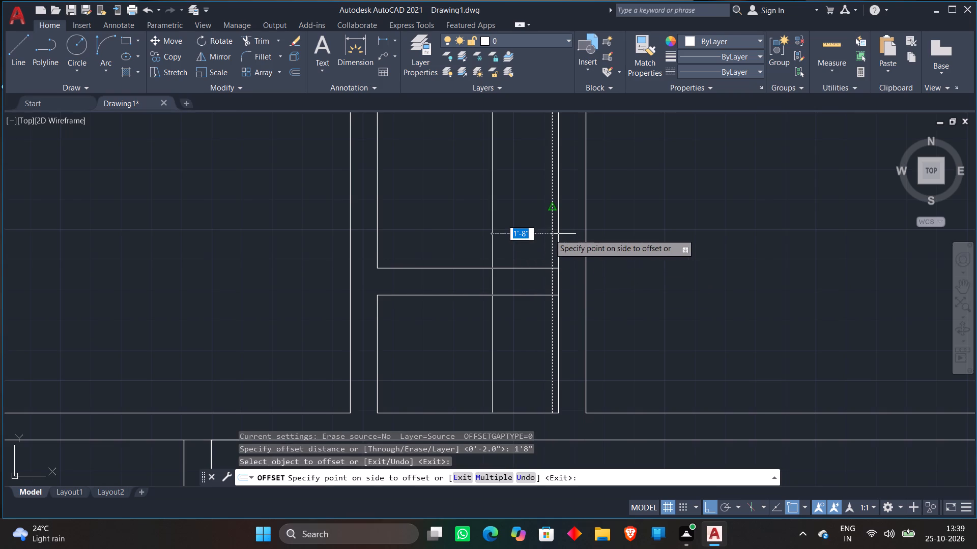
pyautogui.click(438, 232)
pyautogui.click(436, 266)
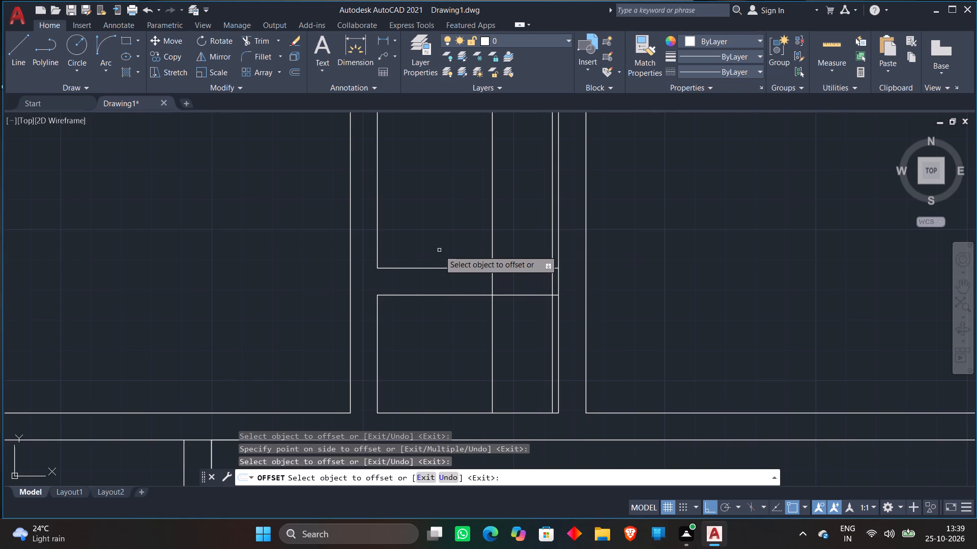
pyautogui.click(437, 265)
pyautogui.click(437, 268)
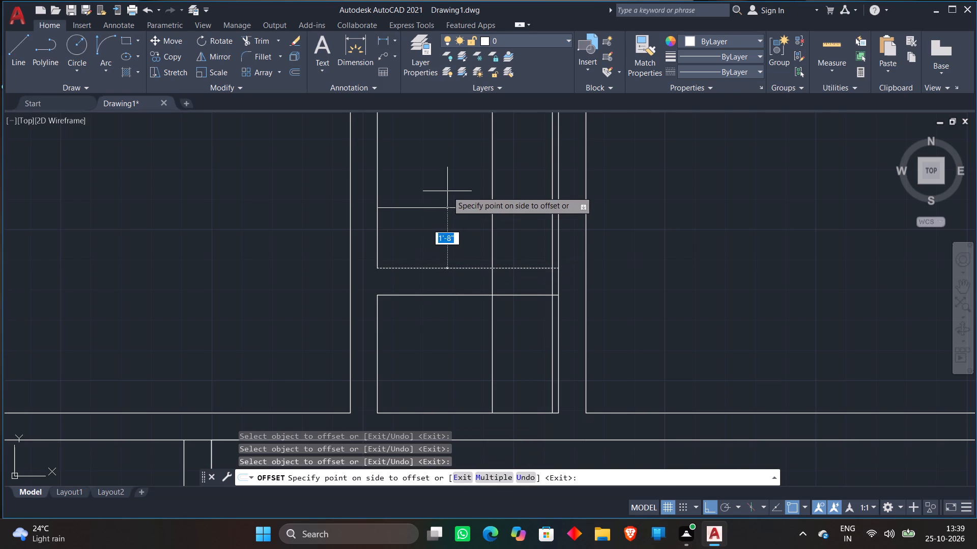
pyautogui.click(447, 191)
# Draw the narrow room's door swing arc from the bottom wall line's guide intersection to where the 2" and 1'8" offset lines cross.
pyautogui.click(106, 53)
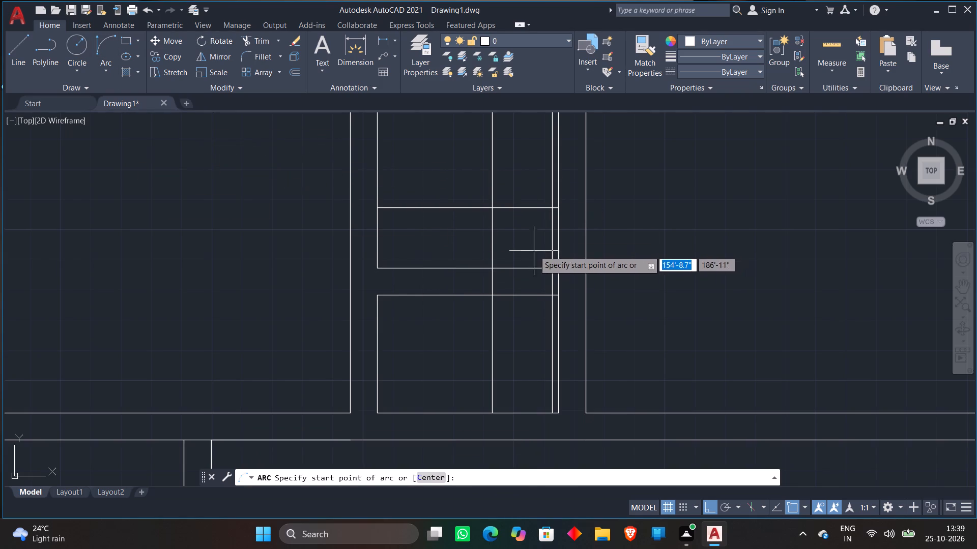
pyautogui.moveTo(530, 238); pyautogui.dragTo(451, 286, button='middle')
pyautogui.scroll(1, 454, 284)
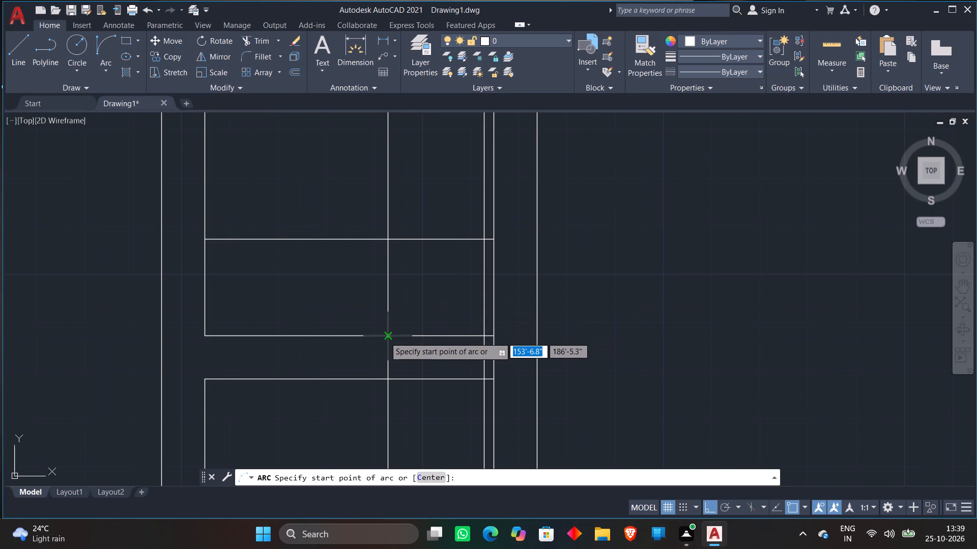
pyautogui.click(385, 336)
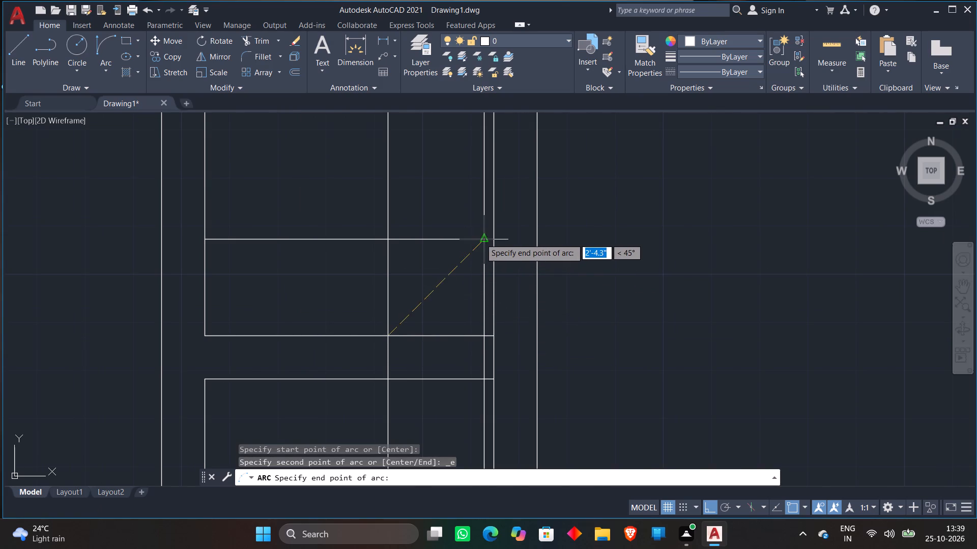
pyautogui.click(480, 238)
pyautogui.click(311, 202)
# Trim the horizontal 1'8" guide line left of the door arc and the vertical guide line above it.
pyautogui.scroll(-2, 314, 197)
pyautogui.moveTo(314, 197); pyautogui.dragTo(326, 262, button='middle')
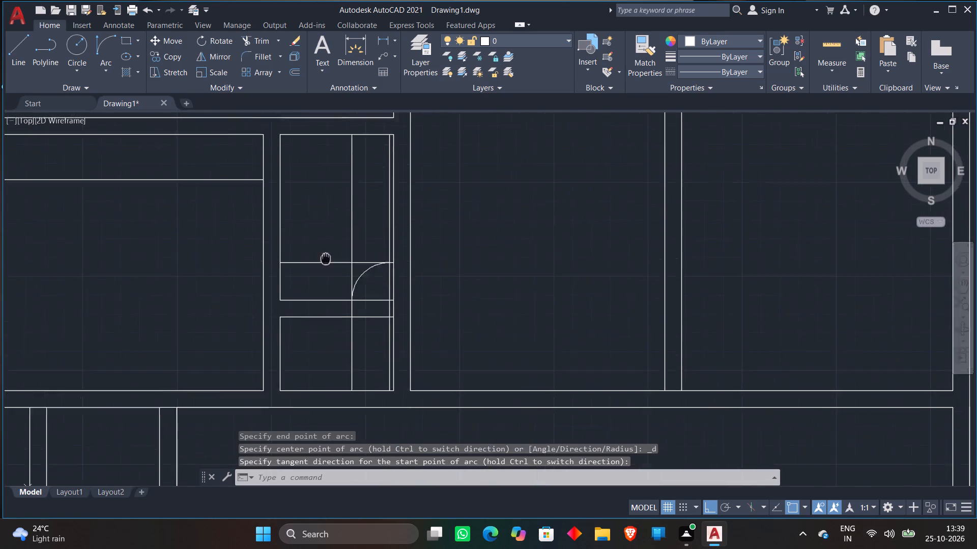
pyautogui.moveTo(326, 262); pyautogui.dragTo(329, 269, button='middle')
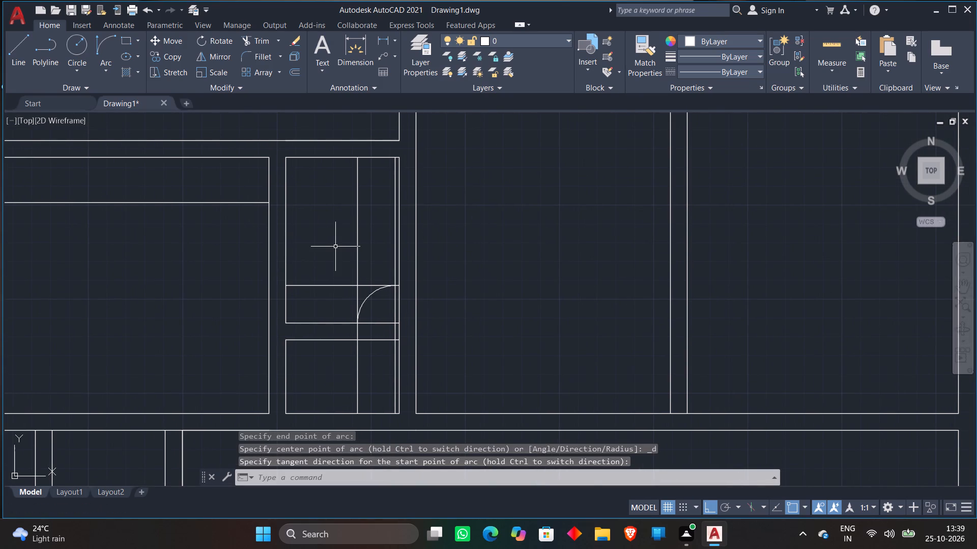
pyautogui.scroll(-1, 335, 247)
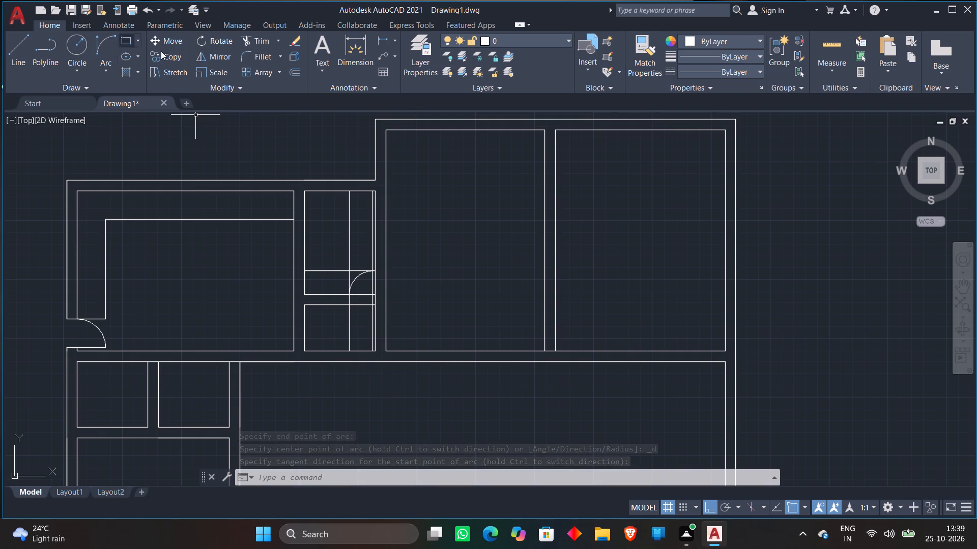
pyautogui.click(253, 42)
pyautogui.scroll(1, 331, 223)
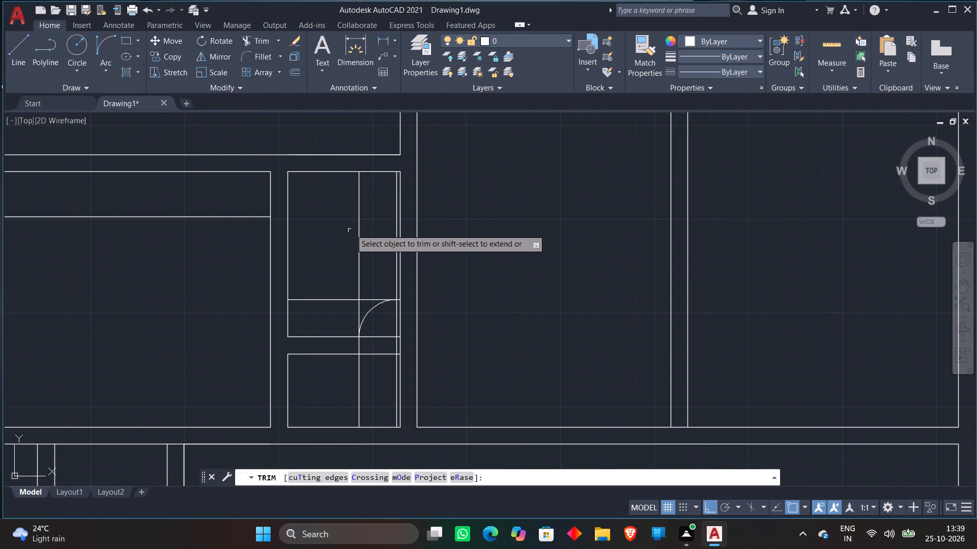
pyautogui.moveTo(355, 215); pyautogui.dragTo(388, 189, button='middle')
pyautogui.scroll(2, 395, 240)
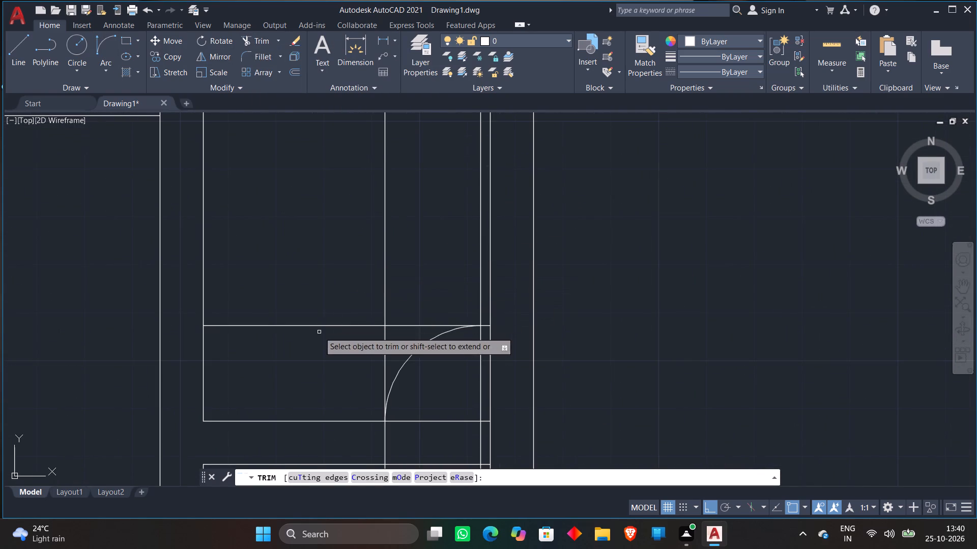
pyautogui.click(319, 332)
pyautogui.click(420, 247)
# Trim the 2" line above the door arc, the stub beside the right wall, and the leftover guide corner outside the arc.
pyautogui.scroll(1, 482, 307)
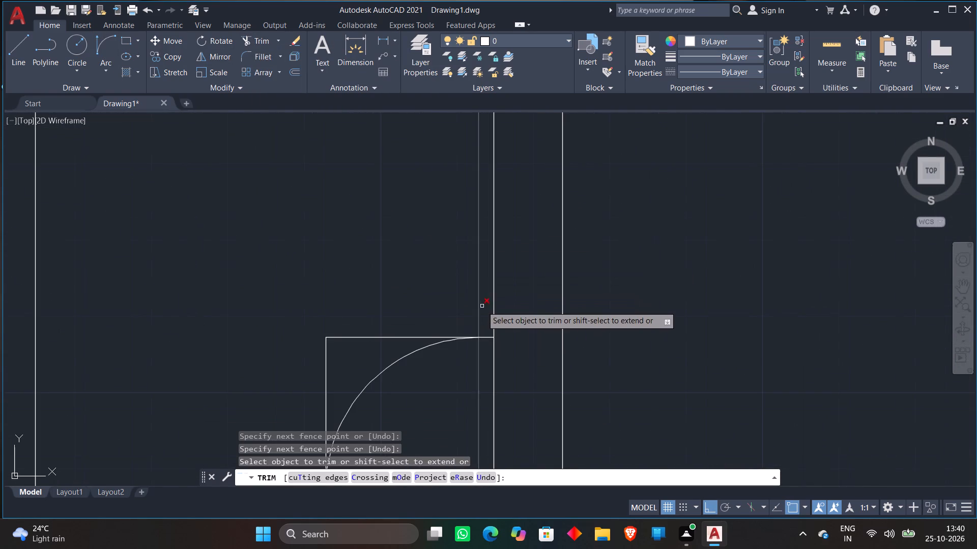
pyautogui.moveTo(481, 306); pyautogui.dragTo(470, 245, button='middle')
pyautogui.scroll(2, 471, 254)
pyautogui.click(448, 259)
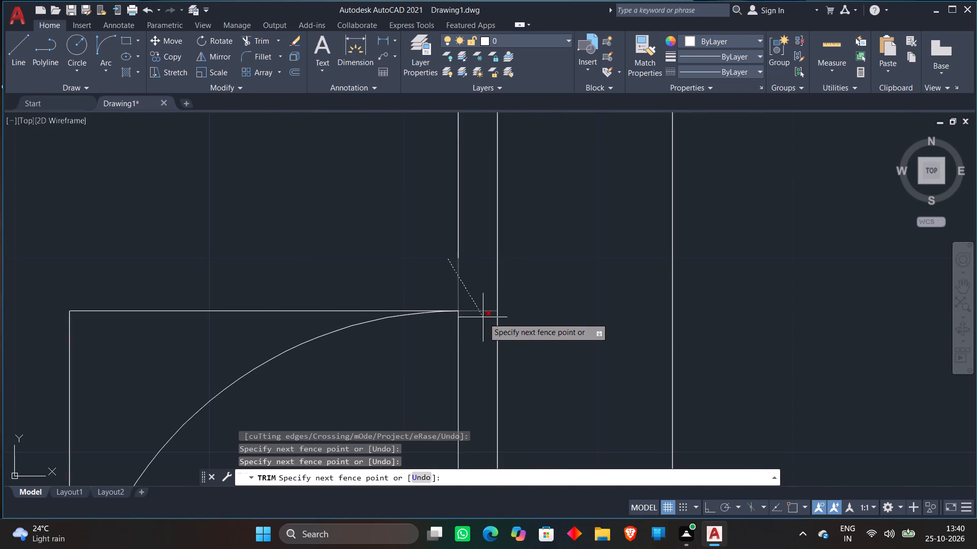
pyautogui.click(484, 319)
pyautogui.scroll(-3, 430, 204)
pyautogui.moveTo(400, 220); pyautogui.dragTo(481, 165, button='middle')
pyautogui.click(441, 172)
pyautogui.click(371, 223)
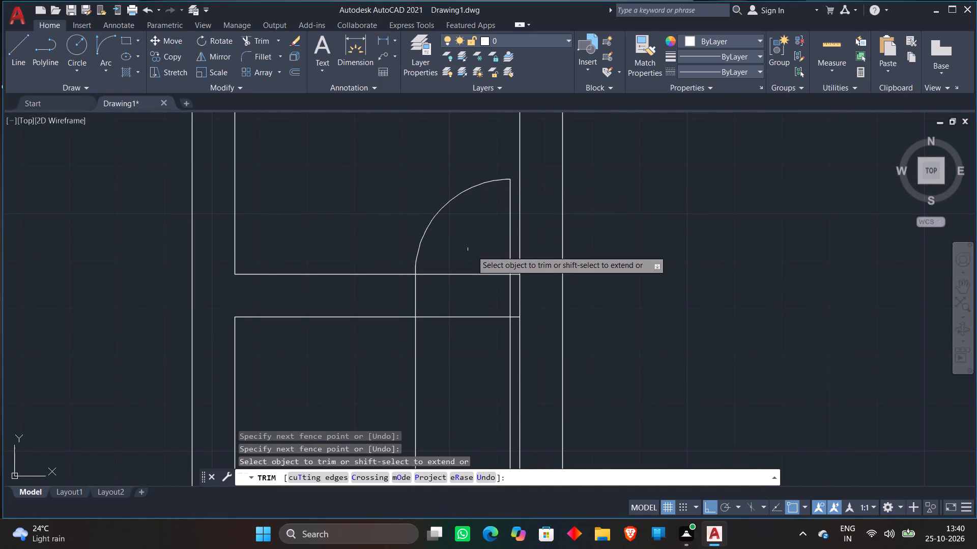
# Trim the narrow room's right wall line where it crosses the partition thickness below the door.
pyautogui.click(475, 270)
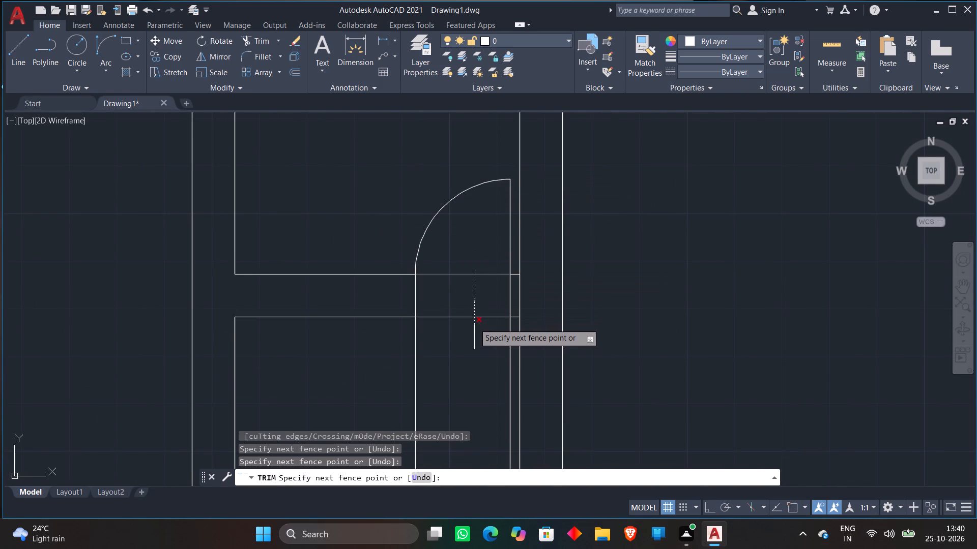
pyautogui.click(469, 252)
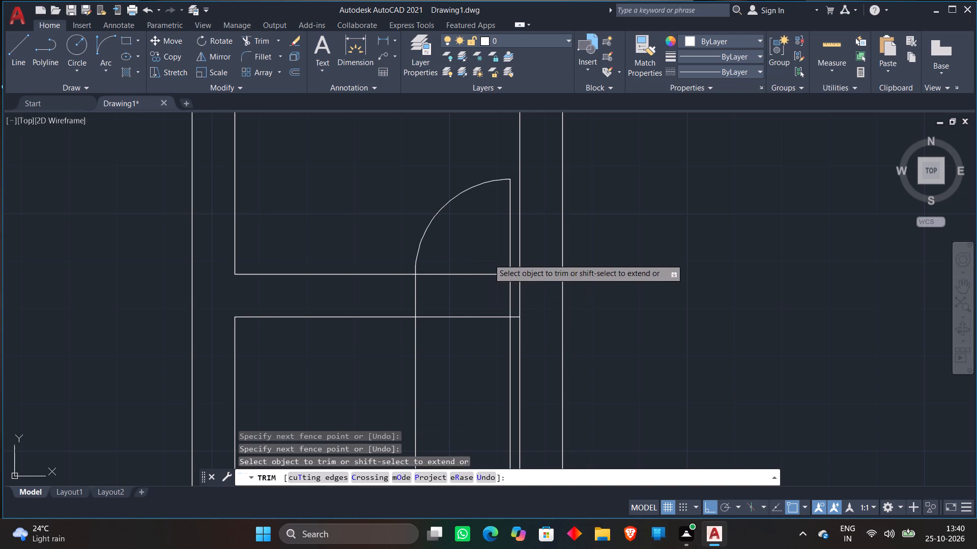
pyautogui.scroll(2, 507, 300)
pyautogui.click(537, 286)
# Trim both guide lines in the small room below and the two partition lines between the jambs to open the doorway.
pyautogui.scroll(-2, 537, 272)
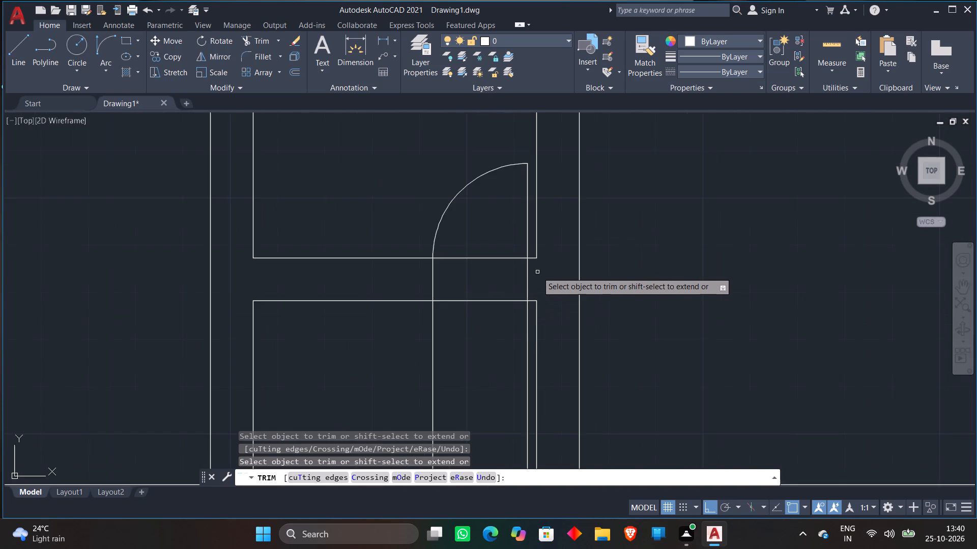
pyautogui.moveTo(537, 272); pyautogui.dragTo(550, 233, button='middle')
pyautogui.scroll(-3, 550, 233)
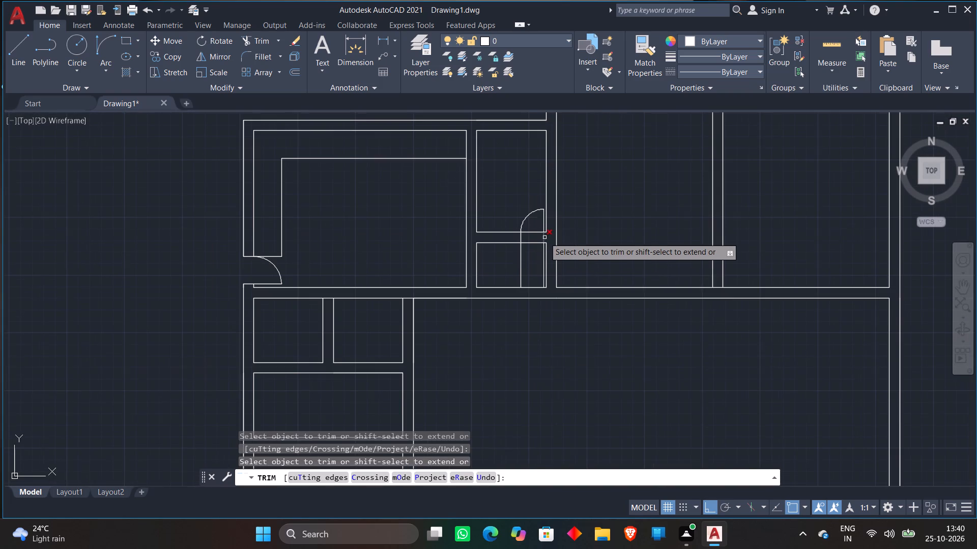
pyautogui.scroll(2, 529, 245)
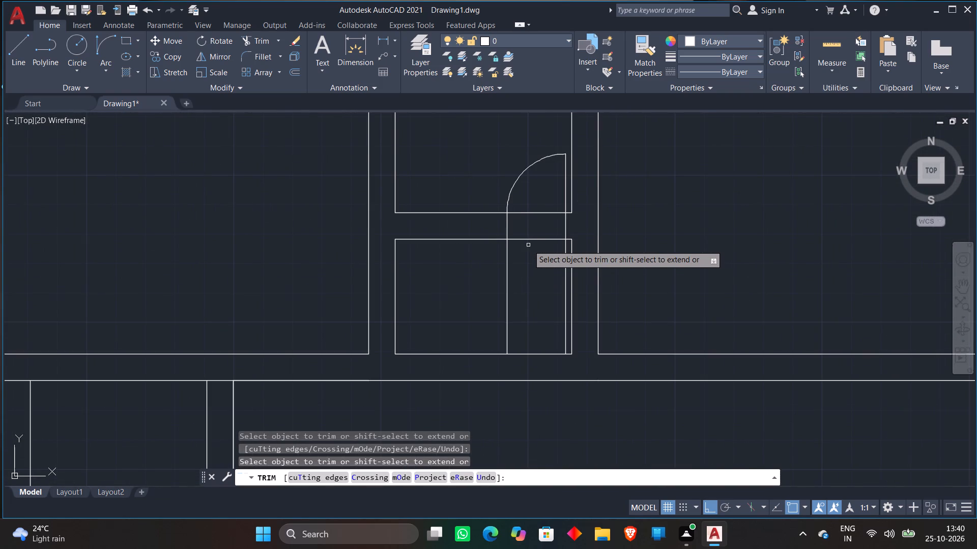
pyautogui.scroll(1, 528, 245)
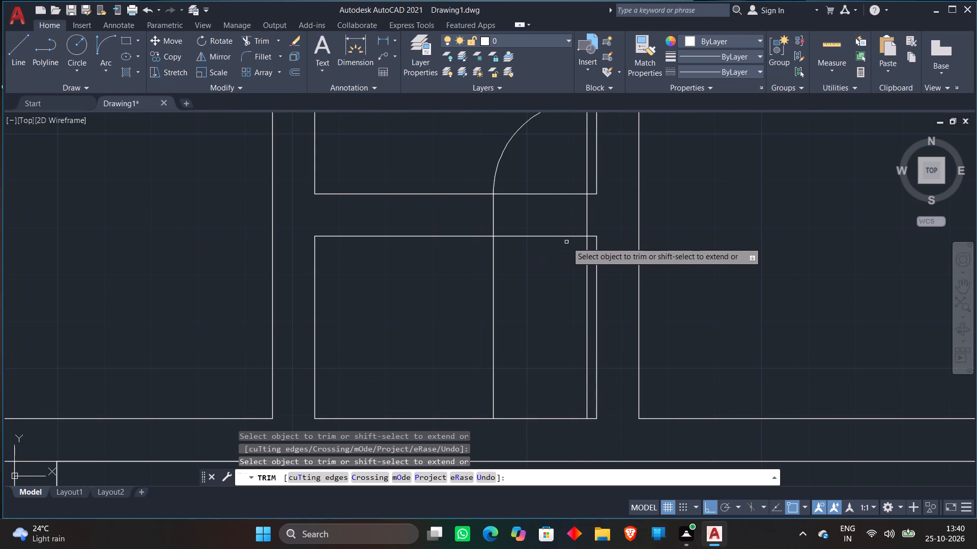
pyautogui.click(585, 247)
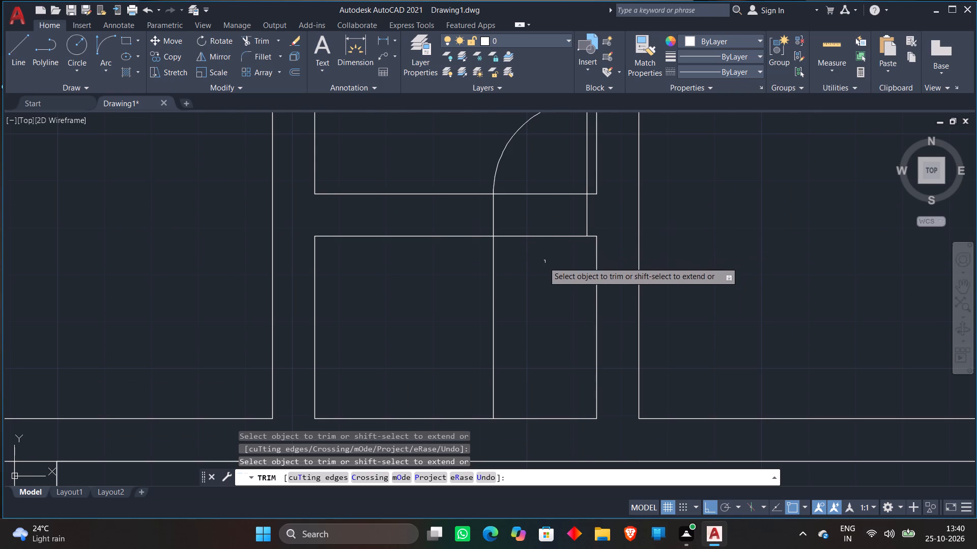
pyautogui.click(484, 280)
pyautogui.click(509, 276)
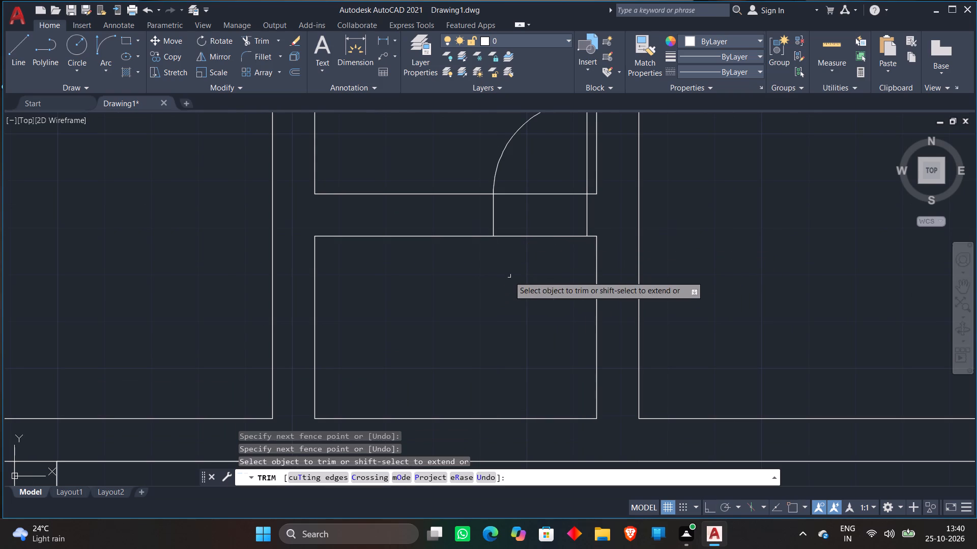
pyautogui.moveTo(530, 187); pyautogui.dragTo(530, 292)
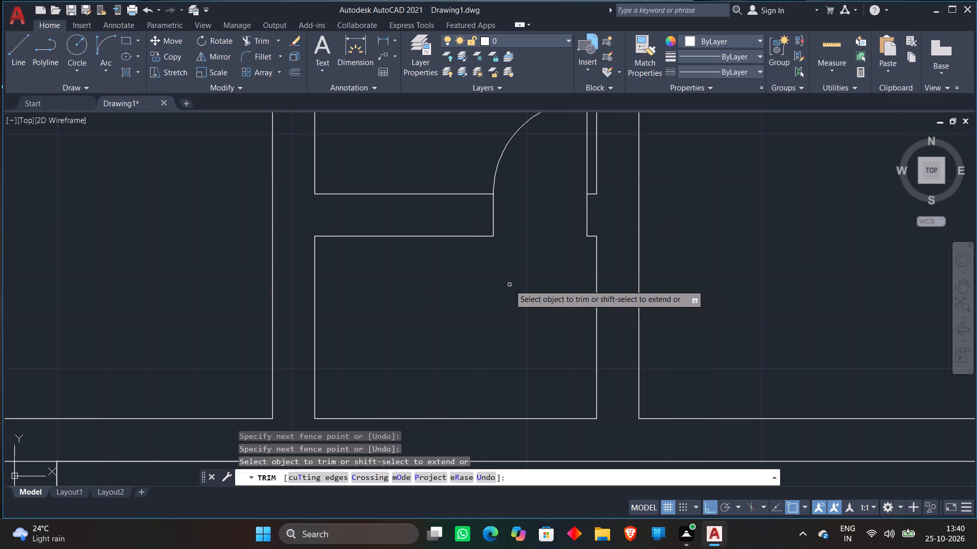
pyautogui.press('space')
# Extend the small room's top line beside the door jamb and its bottom line across to the adjacent room's left wall line.
pyautogui.scroll(-3, 509, 285)
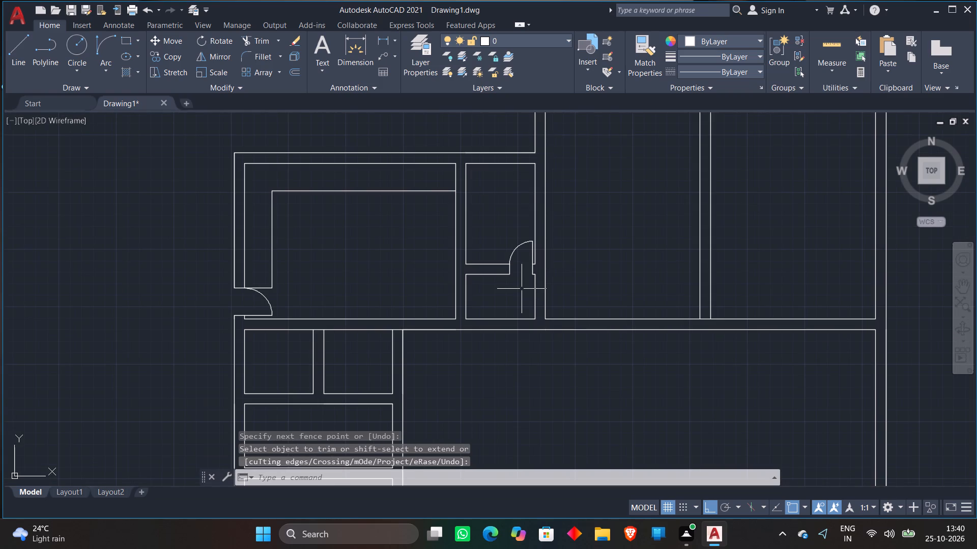
pyautogui.moveTo(521, 289); pyautogui.dragTo(507, 296, button='middle')
pyautogui.scroll(1, 561, 270)
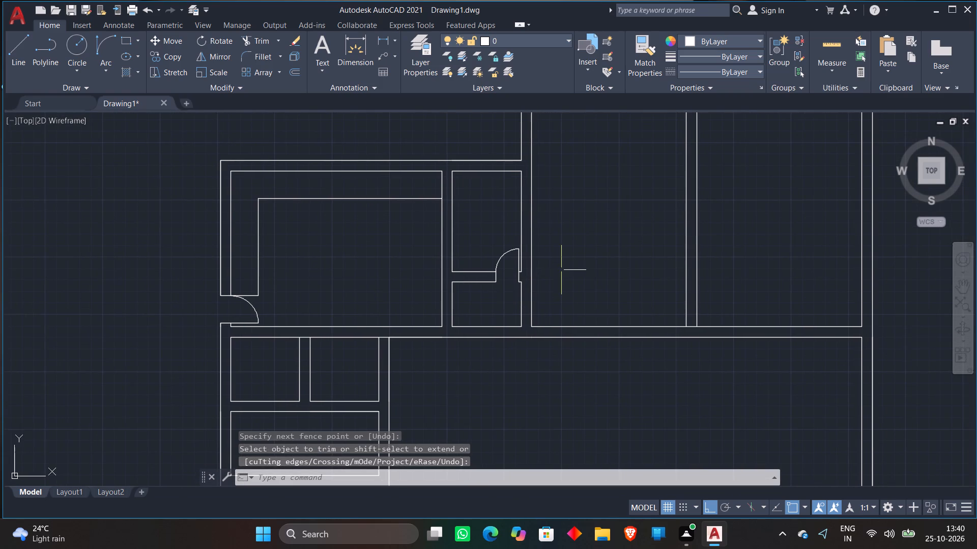
pyautogui.scroll(1, 561, 270)
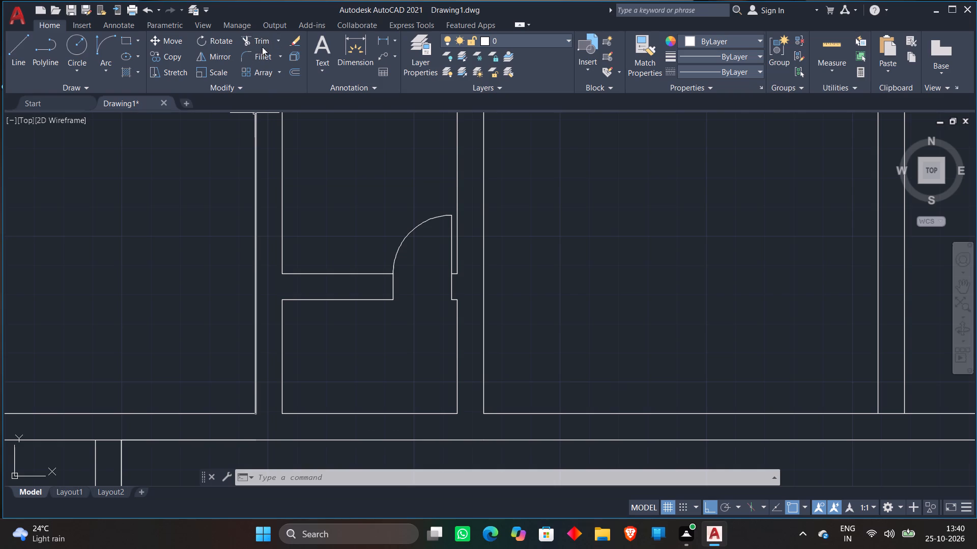
pyautogui.click(277, 41)
pyautogui.click(268, 82)
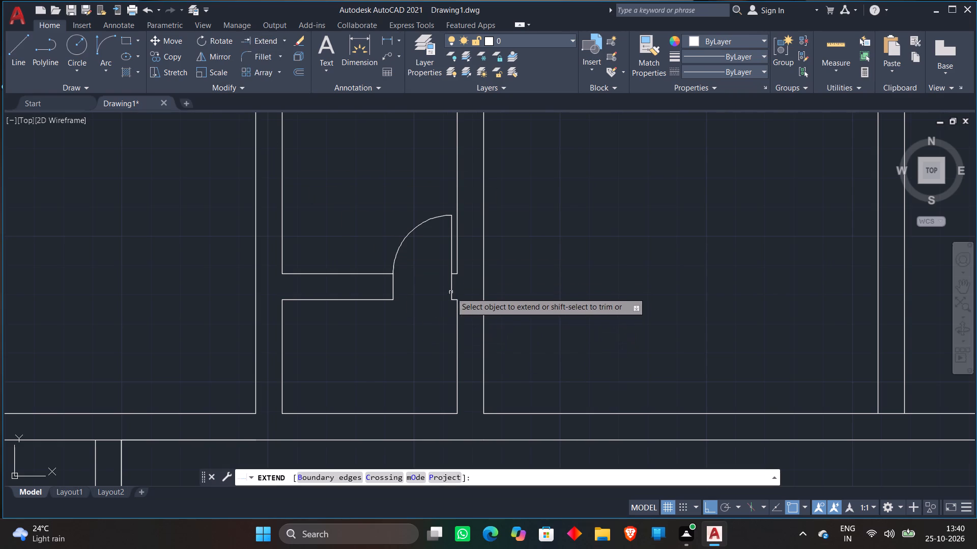
pyautogui.scroll(2, 456, 300)
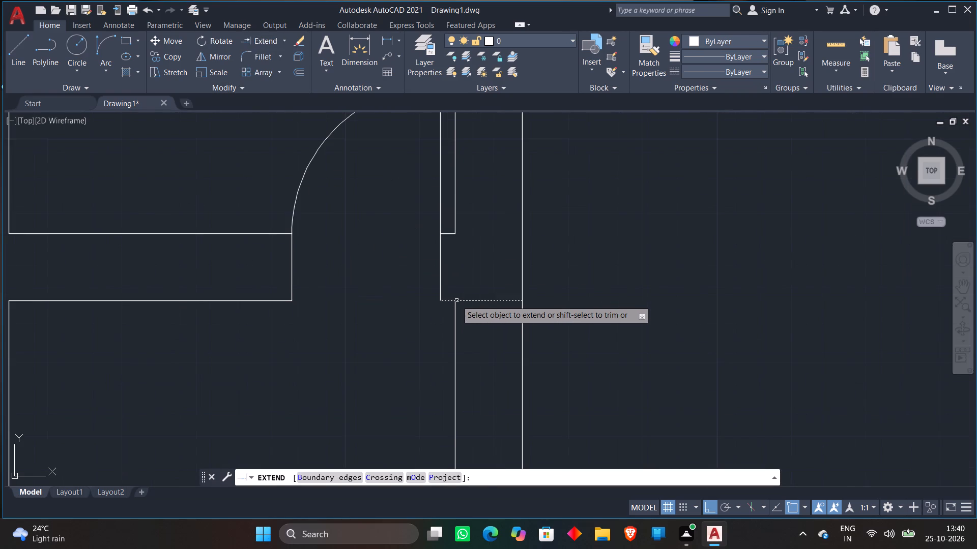
pyautogui.click(456, 300)
pyautogui.scroll(-2, 470, 258)
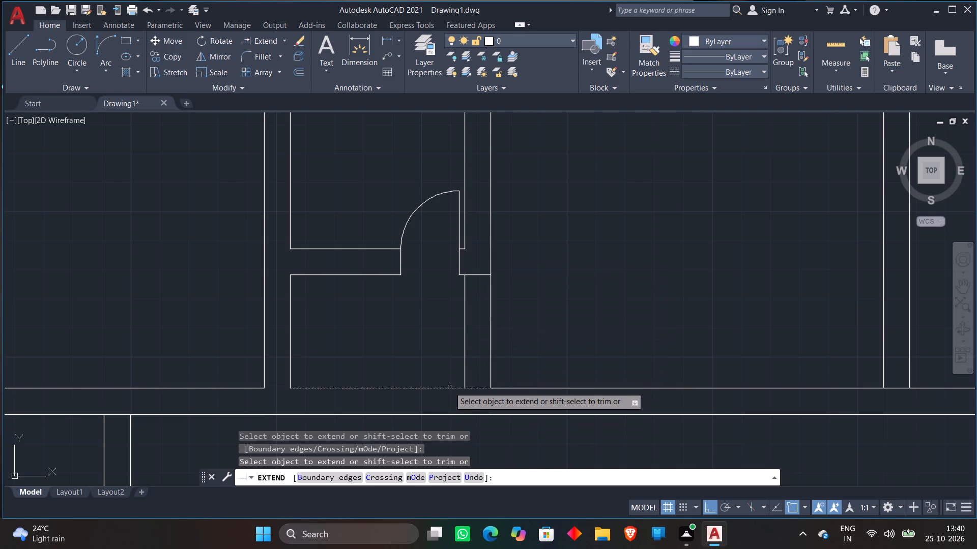
pyautogui.click(449, 387)
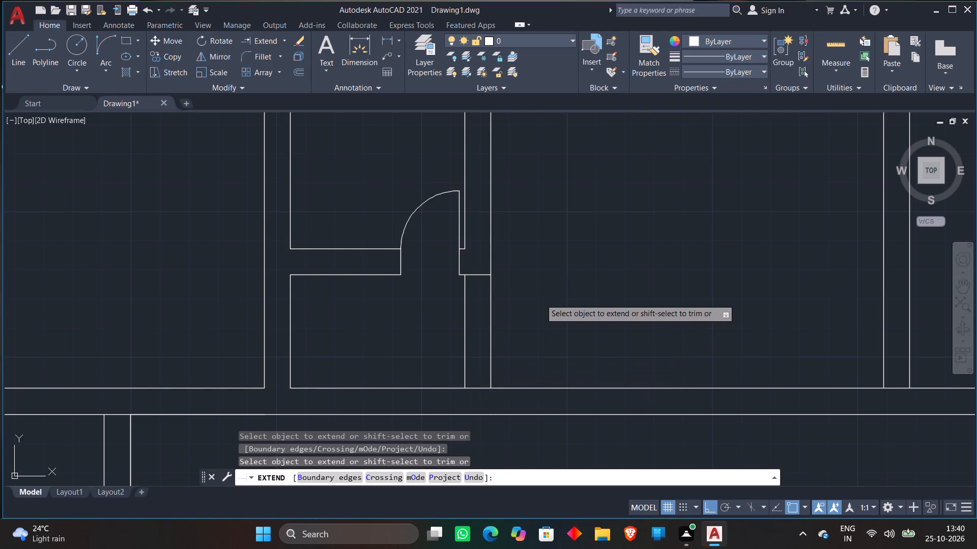
pyautogui.press('space')
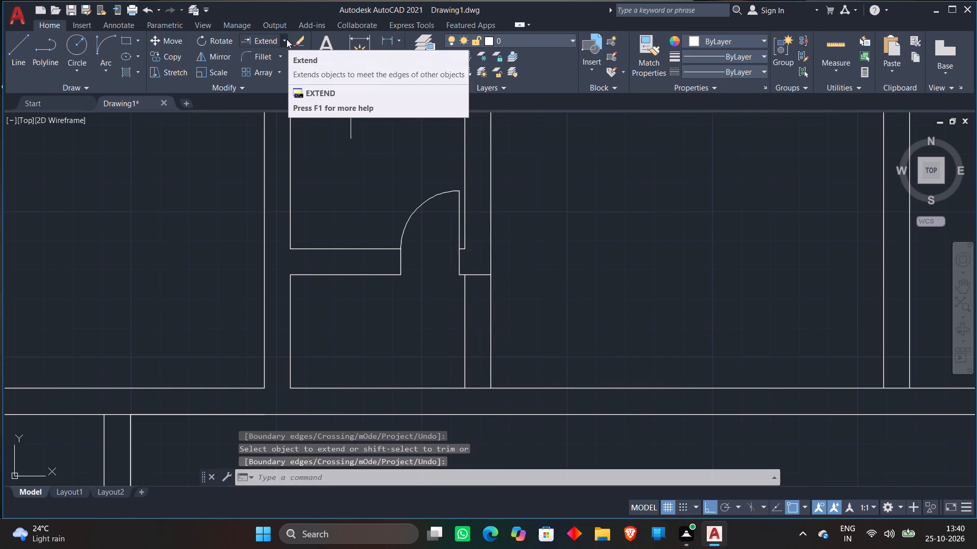
# Trim away the small room's former right wall line between its top and bottom lines.
pyautogui.click(286, 39)
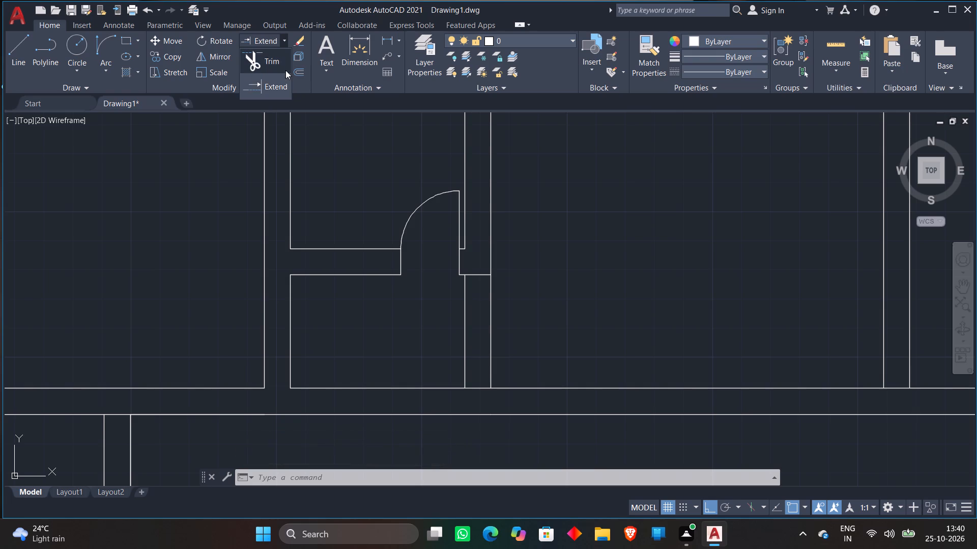
pyautogui.click(262, 64)
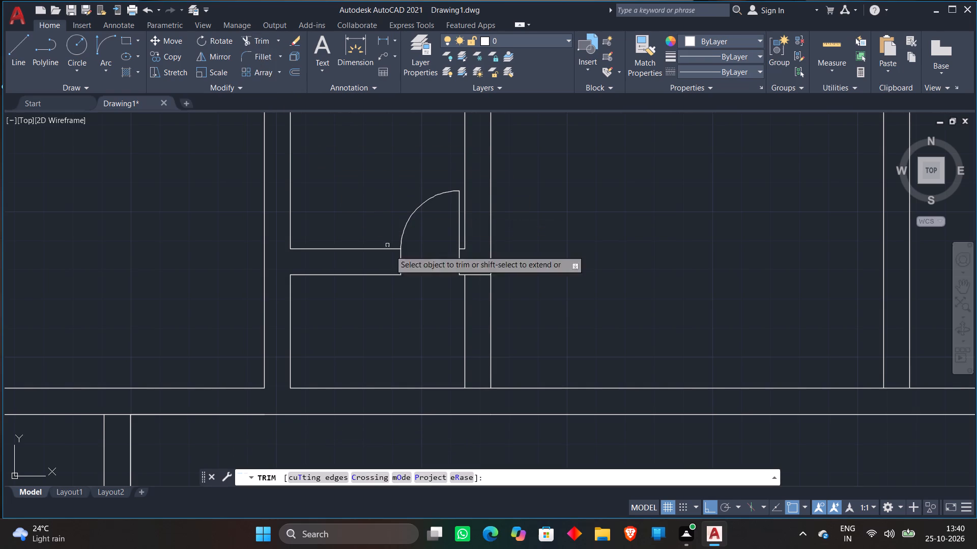
pyautogui.click(462, 321)
pyautogui.click(470, 319)
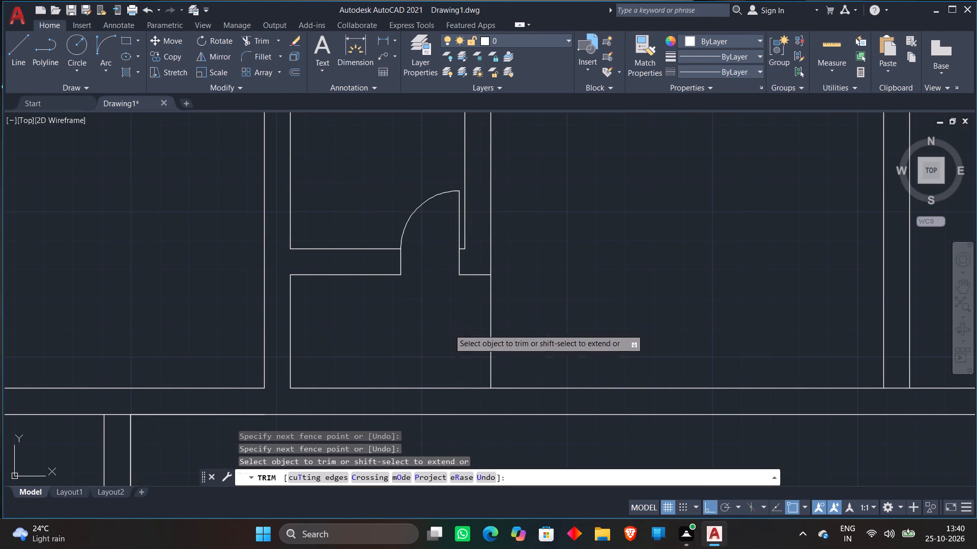
pyautogui.press('space')
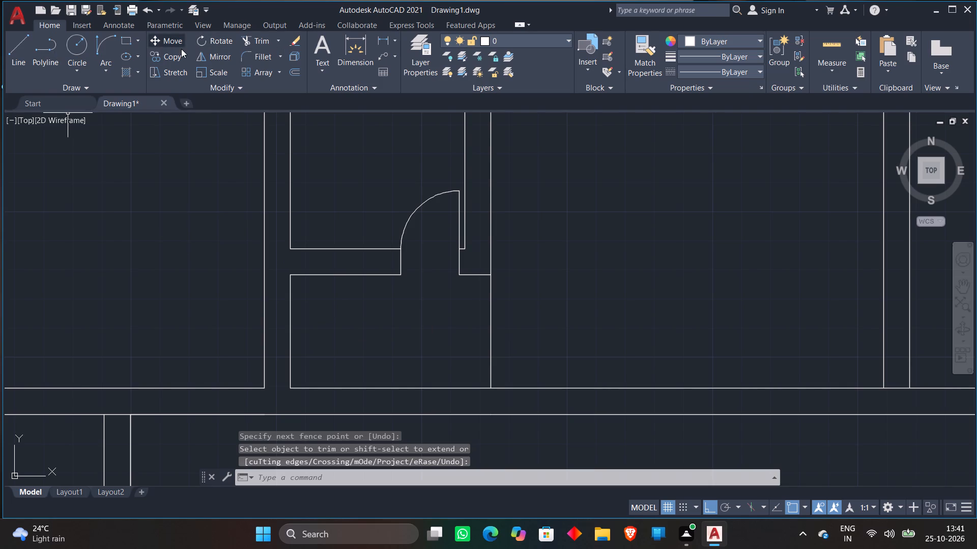
# Extend the vertical wall line right of the small room down to the hall's top wall line.
pyautogui.click(278, 41)
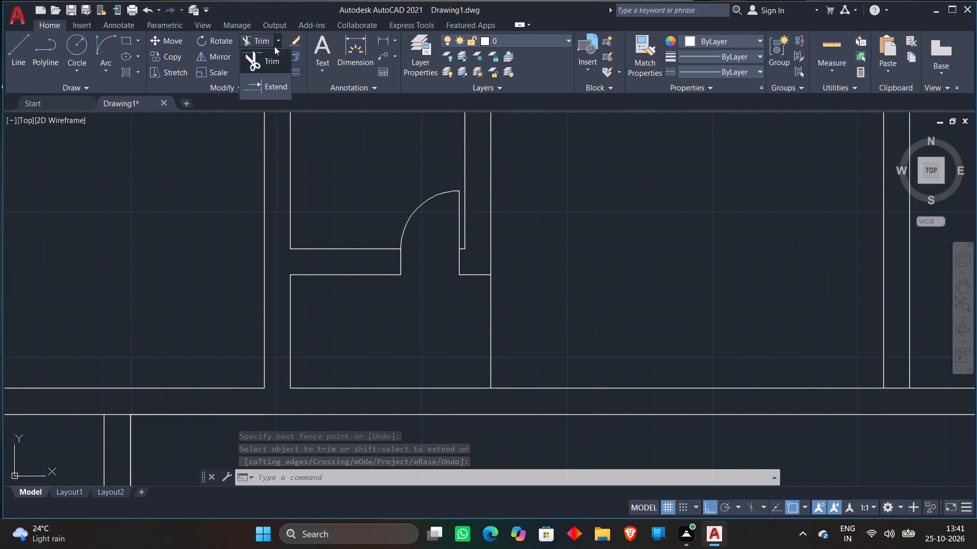
pyautogui.click(262, 86)
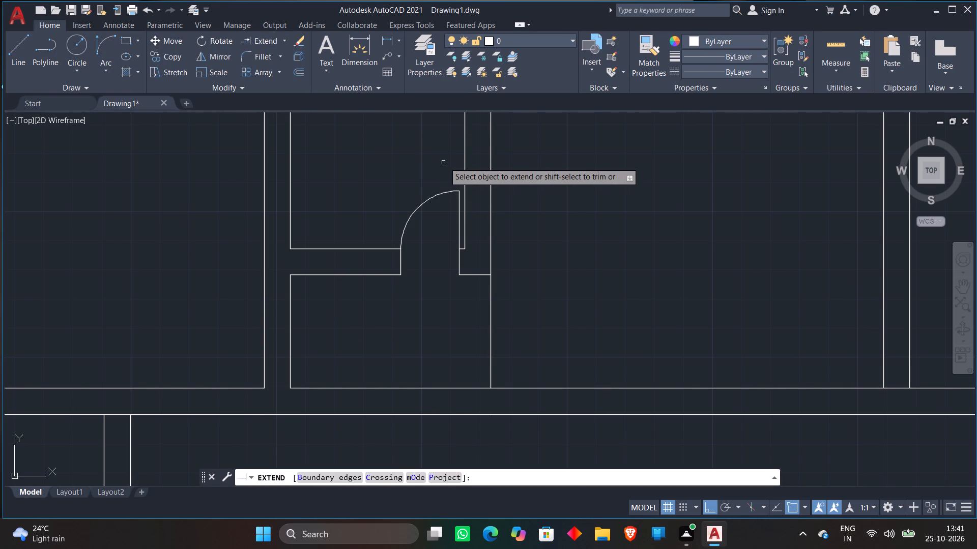
pyautogui.click(475, 312)
pyautogui.click(578, 303)
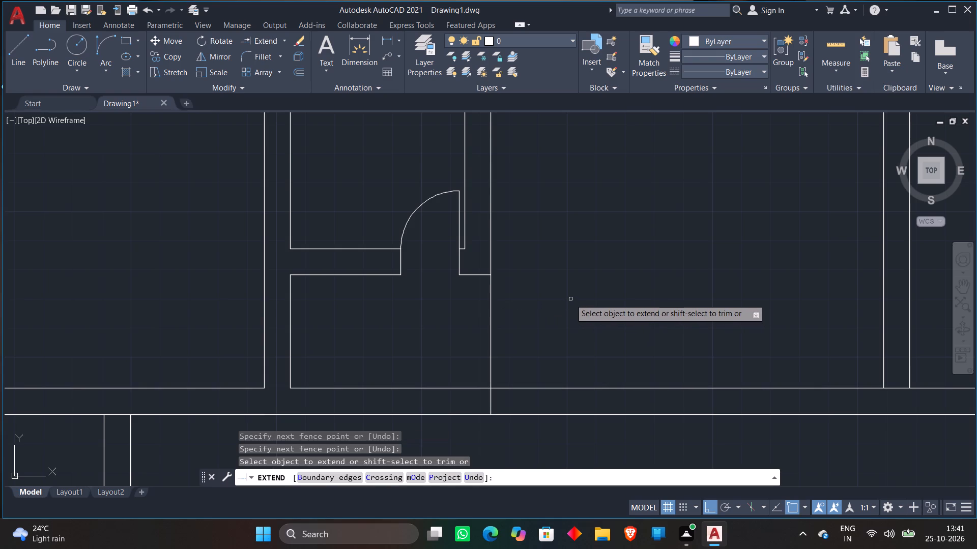
# Offset the vertical wall line beside the small room 3" into the adjacent larger room as the first door jamb.
pyautogui.press('space')
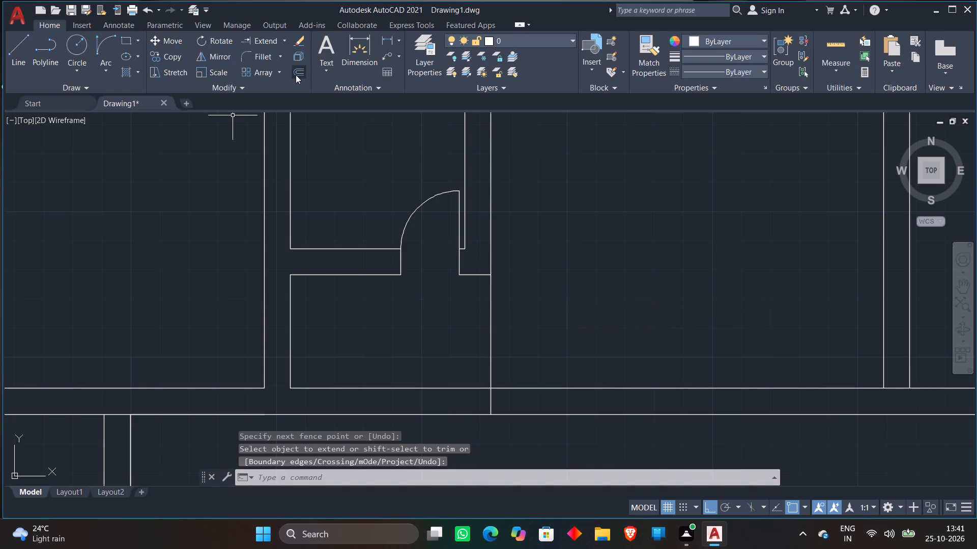
pyautogui.click(296, 75)
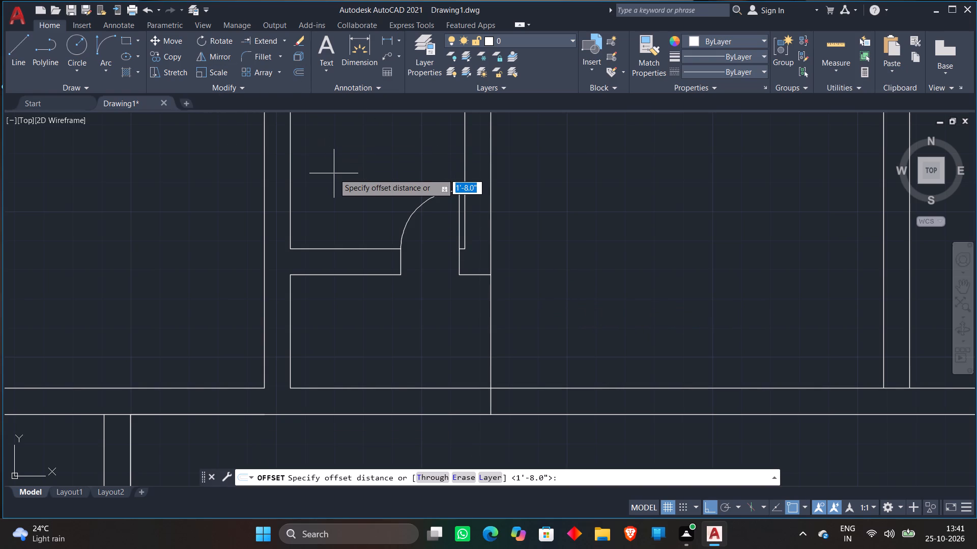
pyautogui.write('3"')
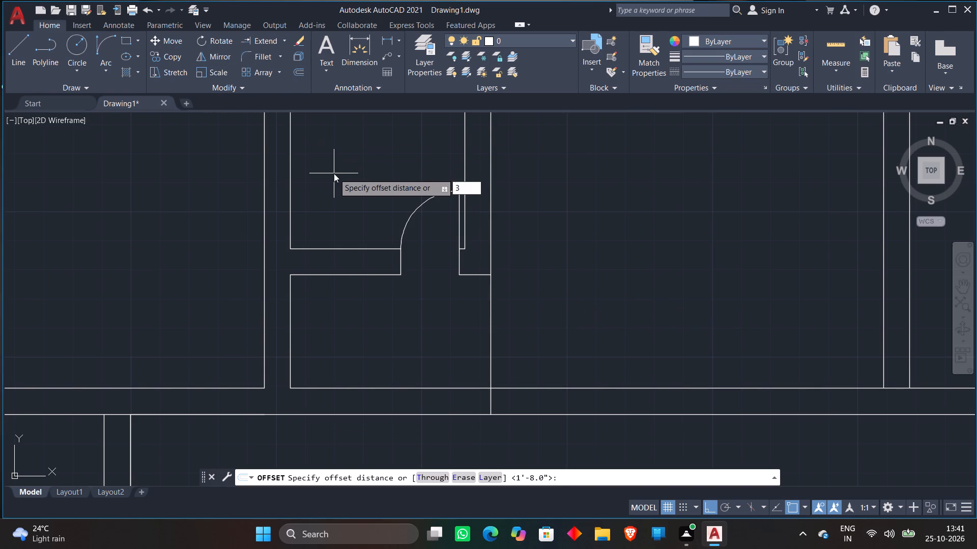
pyautogui.press('Return')
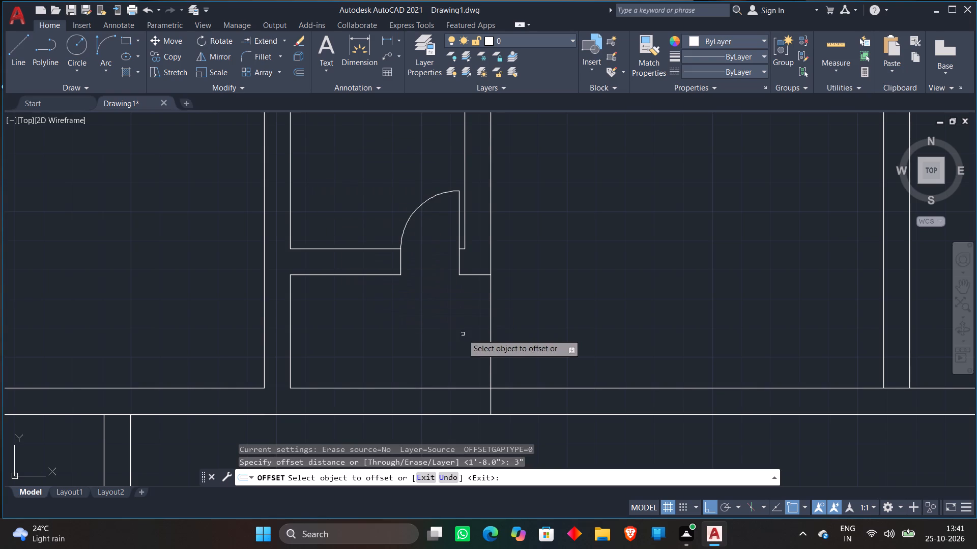
pyautogui.click(490, 341)
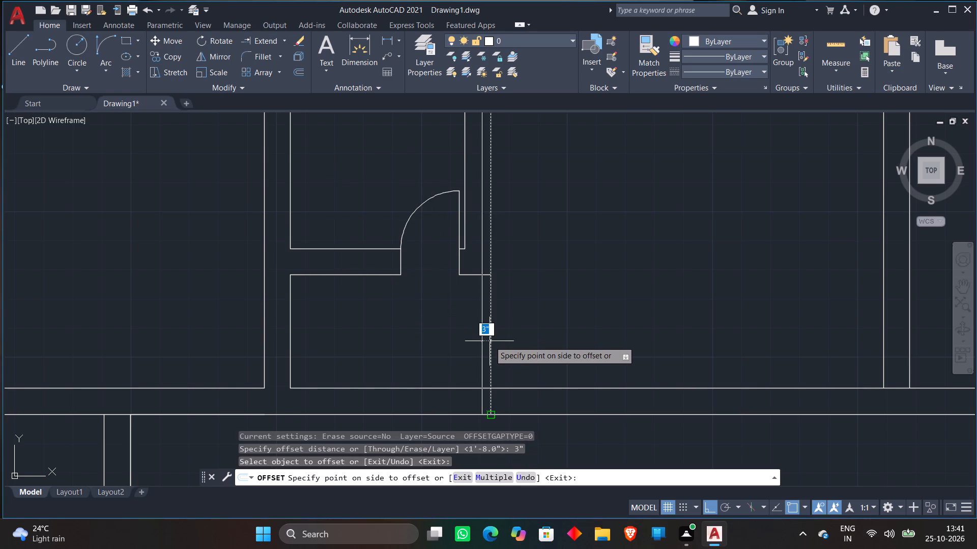
pyautogui.click(581, 339)
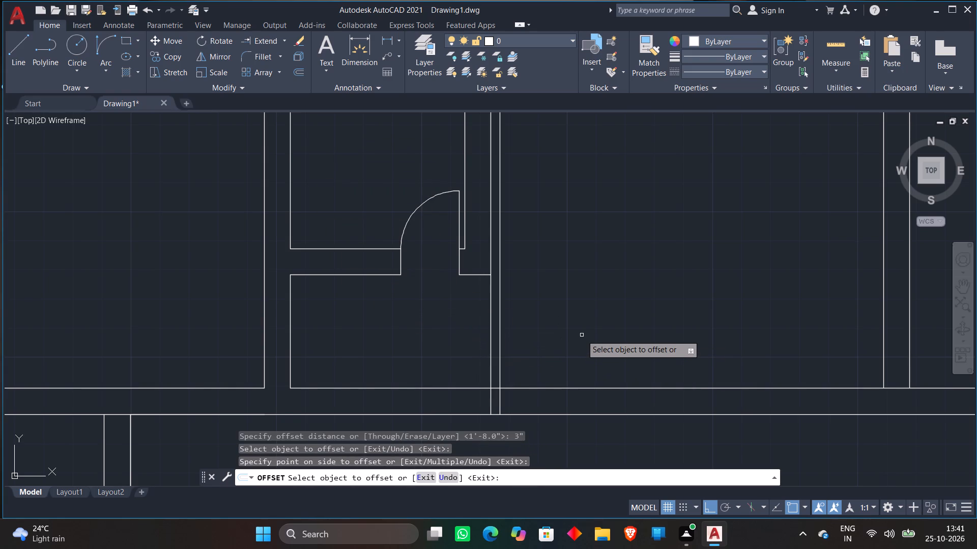
pyautogui.press('space')
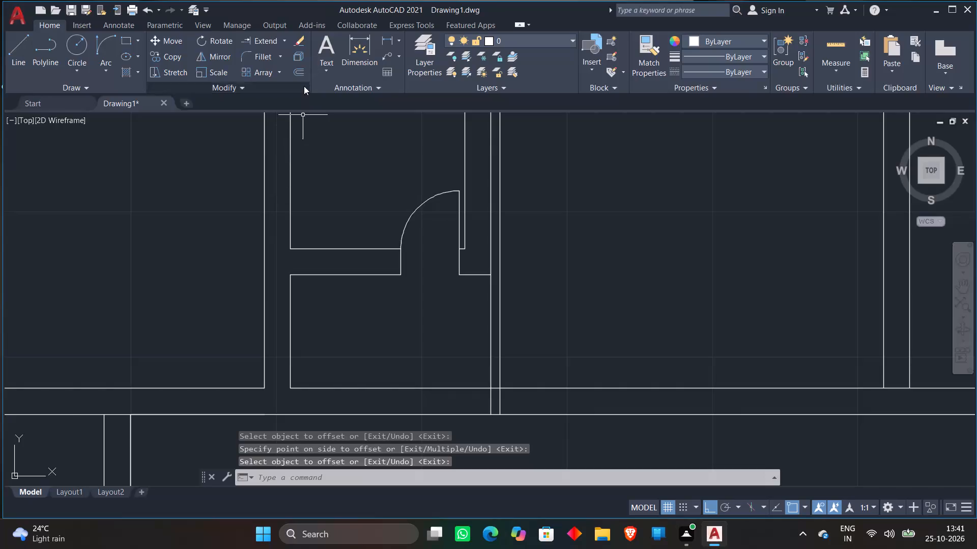
# Offset the new jamb line 2' further into the larger room and that room's bottom wall line 2' upward as door guides.
pyautogui.click(300, 70)
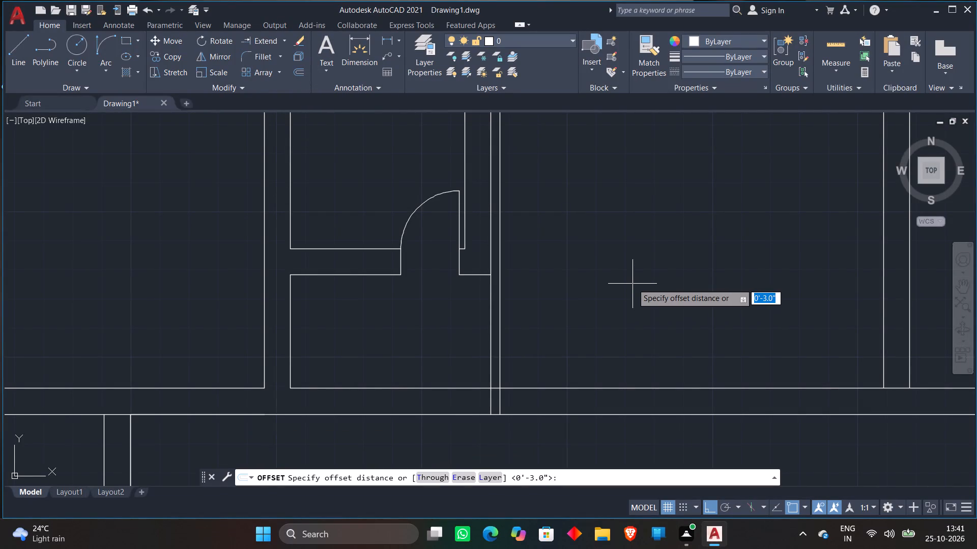
pyautogui.write("2'")
pyautogui.press('Return')
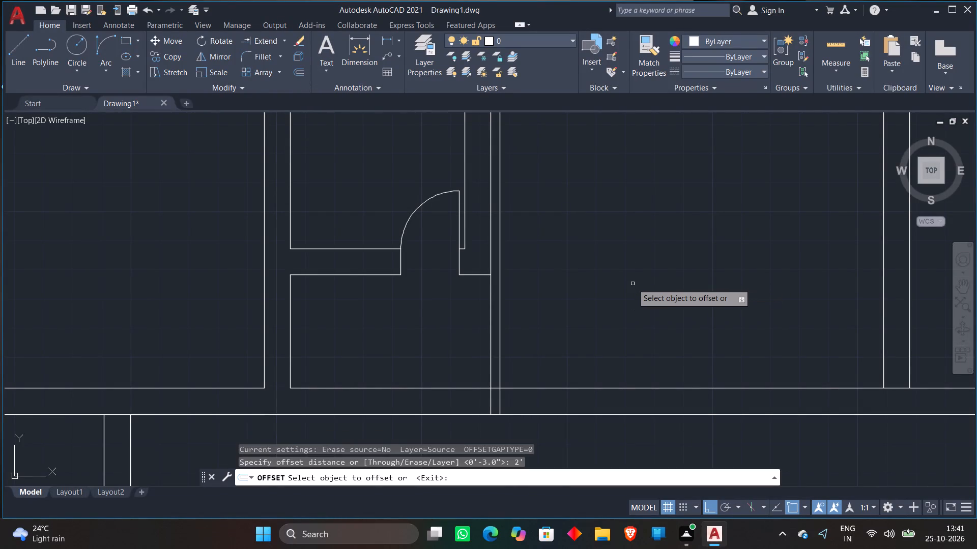
pyautogui.scroll(-1, 640, 253)
pyautogui.moveTo(640, 254); pyautogui.dragTo(631, 281, button='middle')
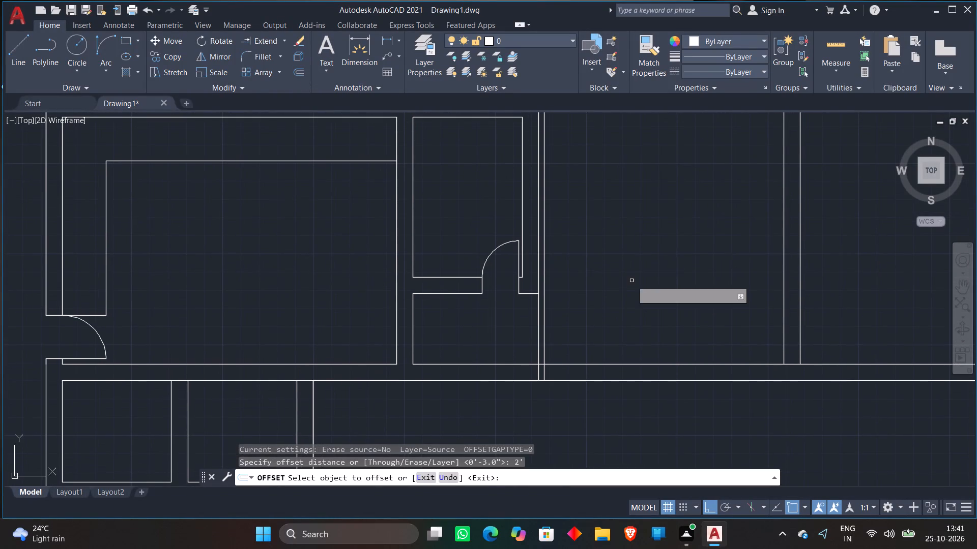
pyautogui.click(544, 353)
pyautogui.click(633, 337)
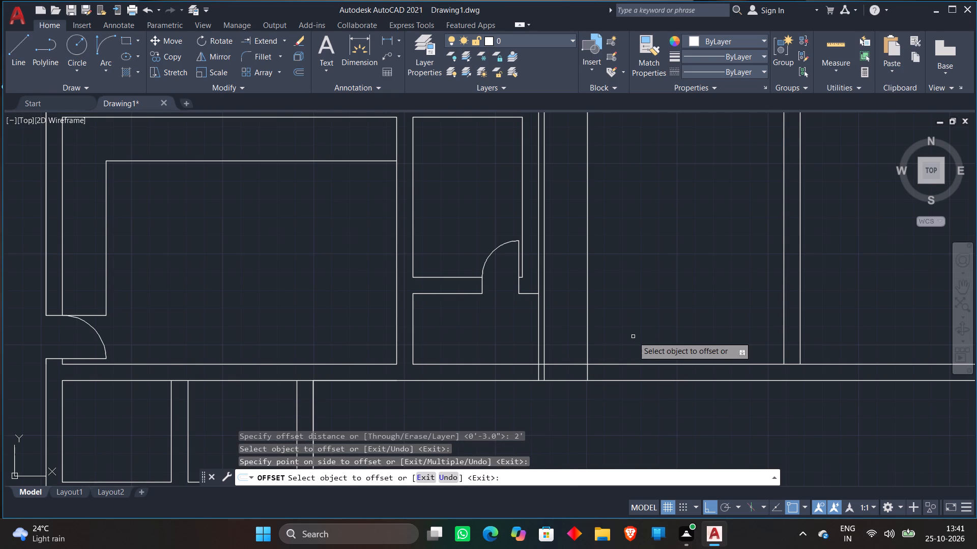
pyautogui.click(570, 364)
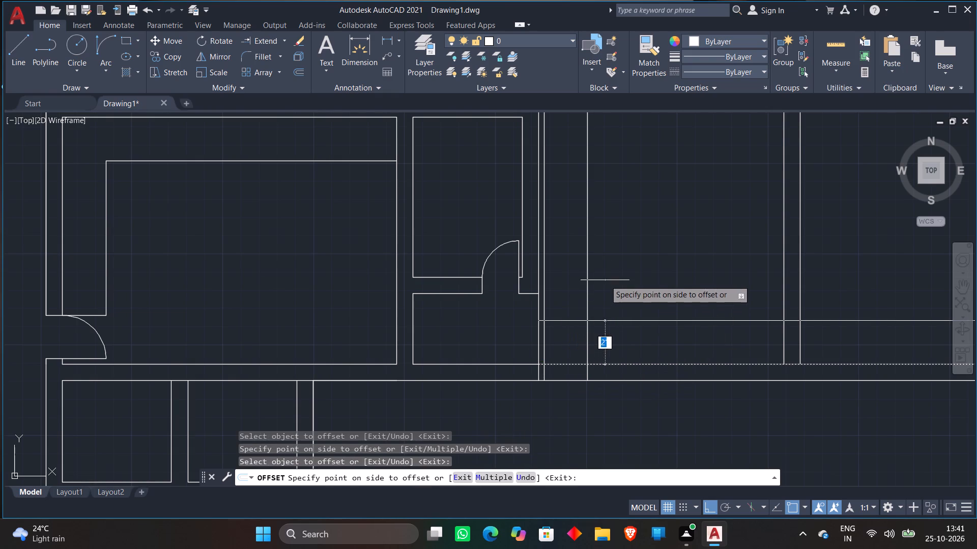
pyautogui.click(605, 280)
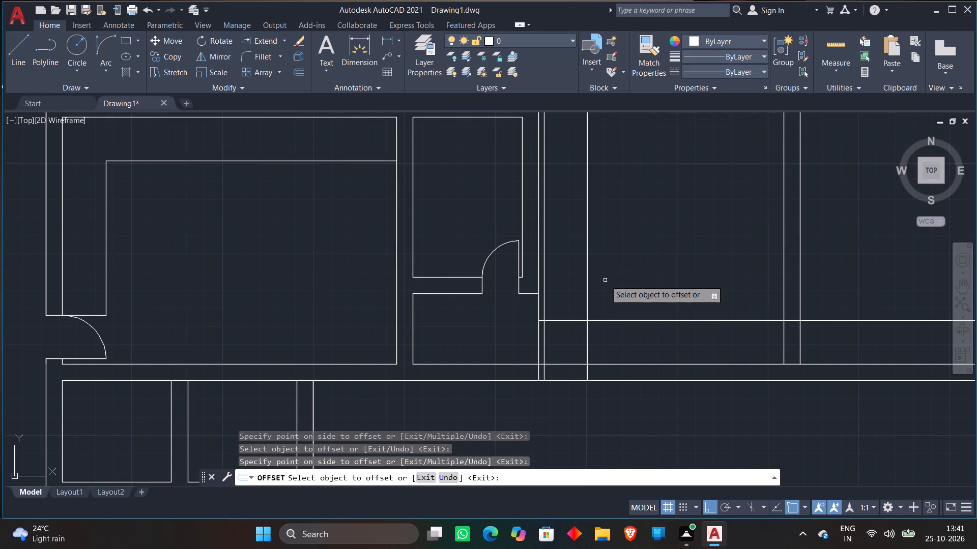
pyautogui.press('space')
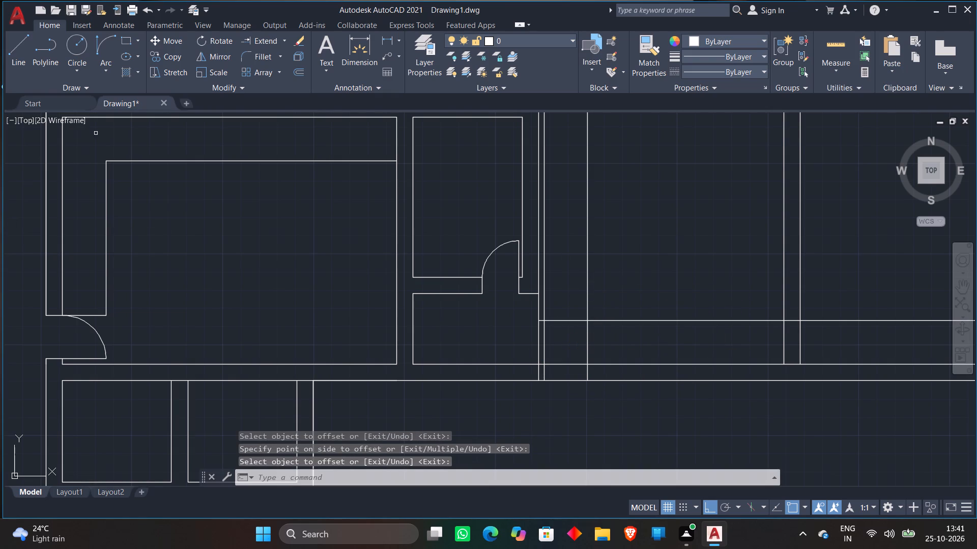
# Draw the door swing arc from the 2' jamb guide at the room's bottom line to the first jamb's crossing with the horizontal guide.
pyautogui.click(282, 42)
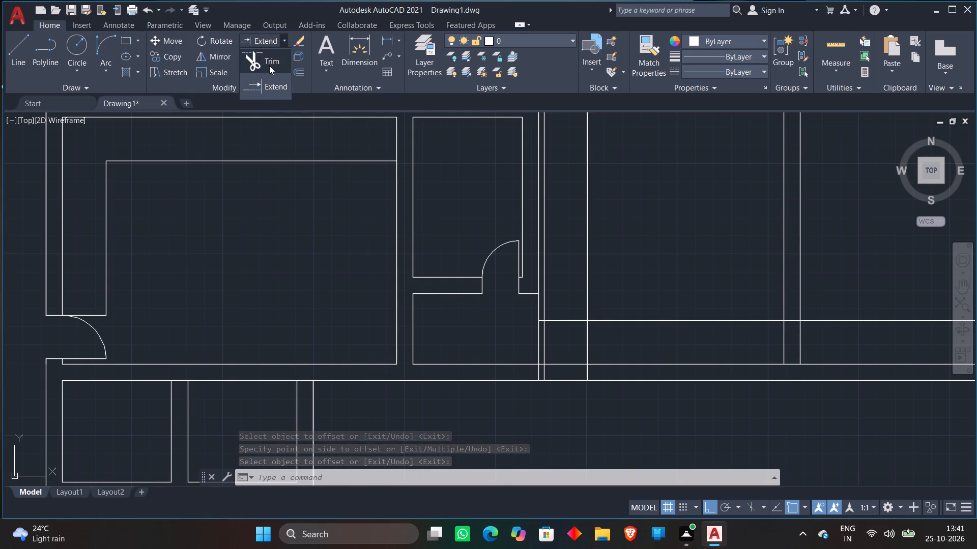
pyautogui.click(104, 48)
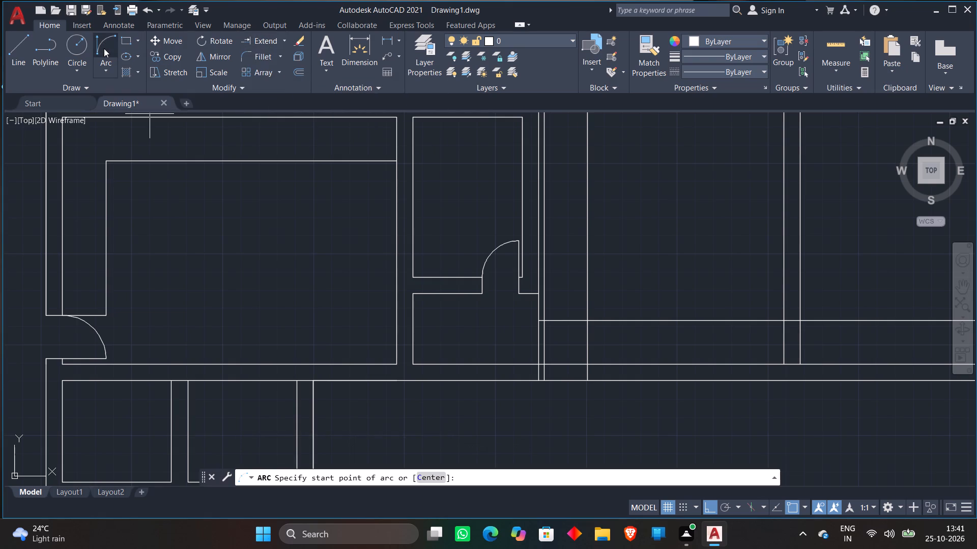
pyautogui.scroll(1, 583, 350)
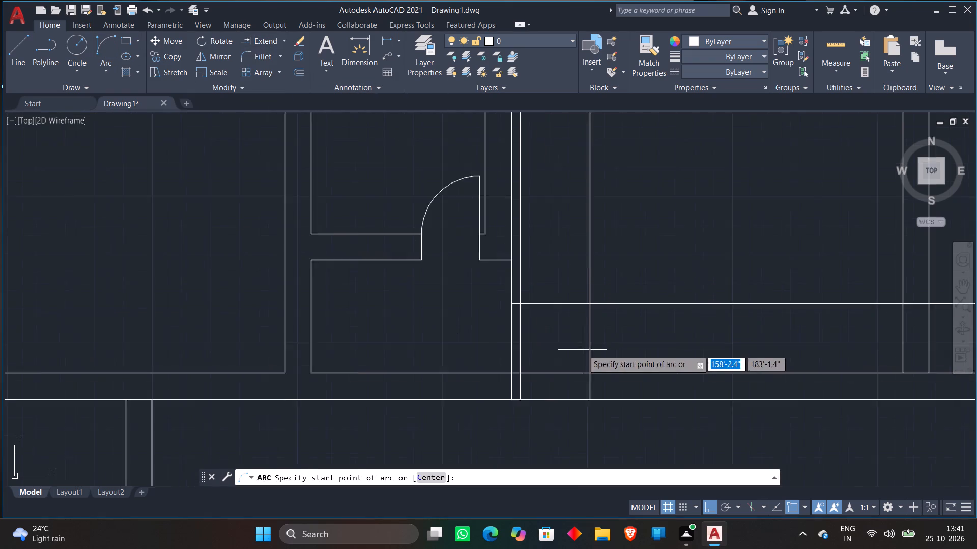
pyautogui.scroll(1, 583, 350)
pyautogui.click(593, 385)
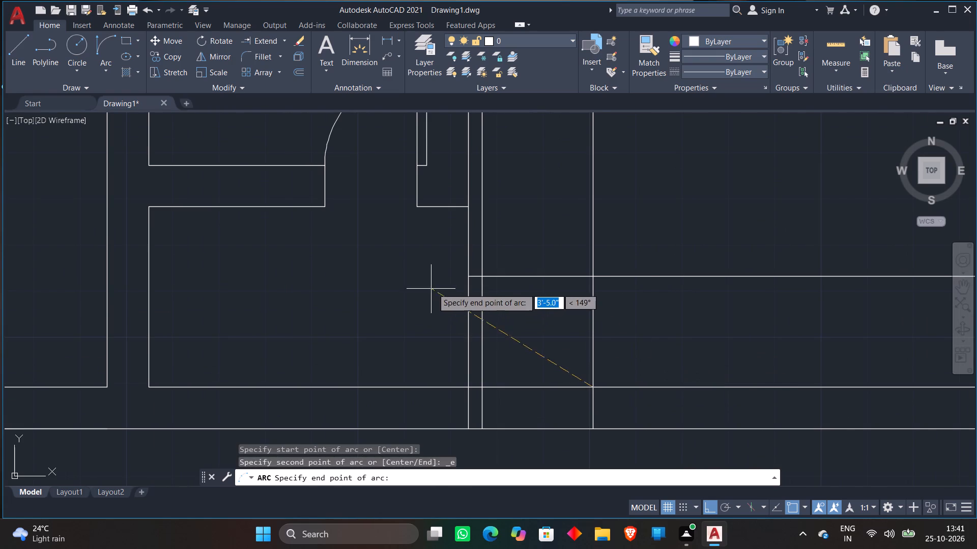
pyautogui.click(482, 276)
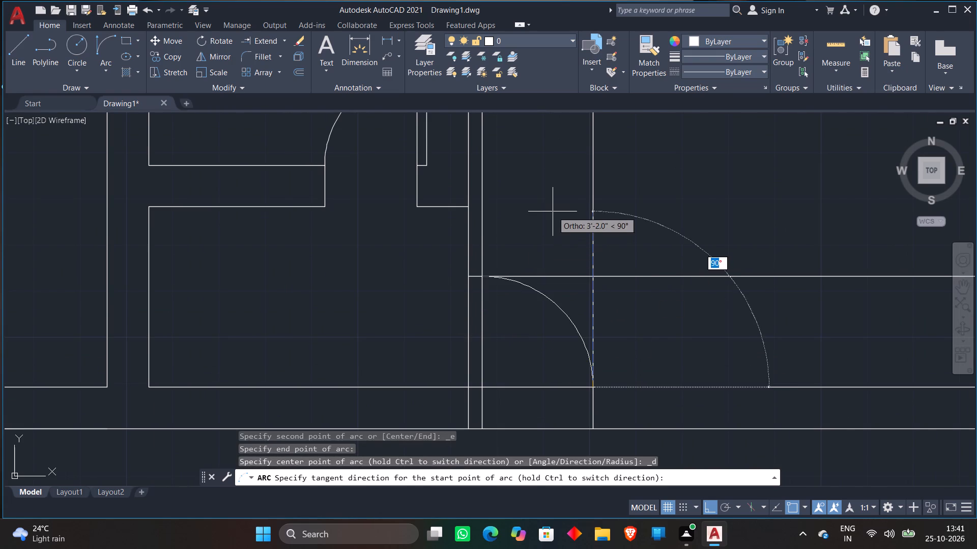
pyautogui.click(553, 211)
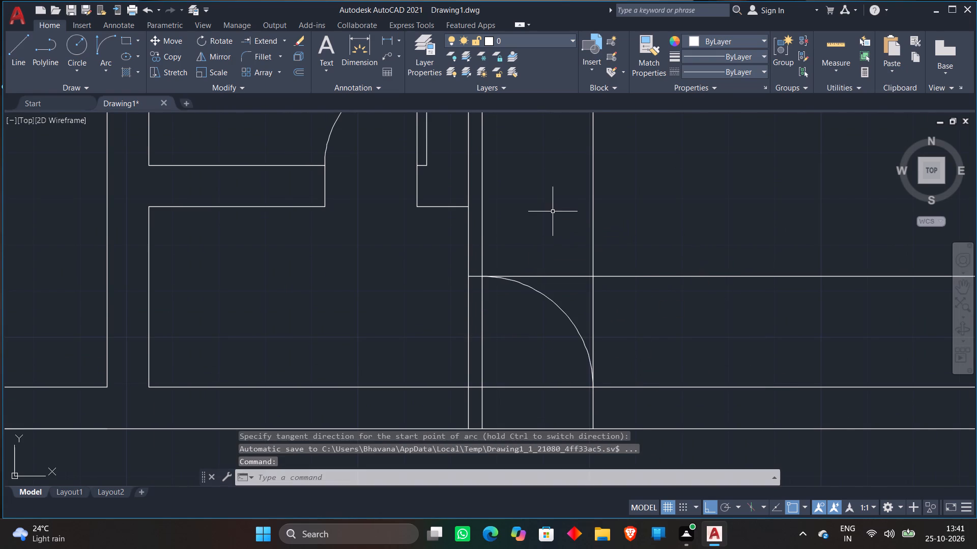
# Trim the 3" jamb line above the arc's upper end and the short guide stub between it and the wall line.
pyautogui.click(284, 37)
pyautogui.click(275, 62)
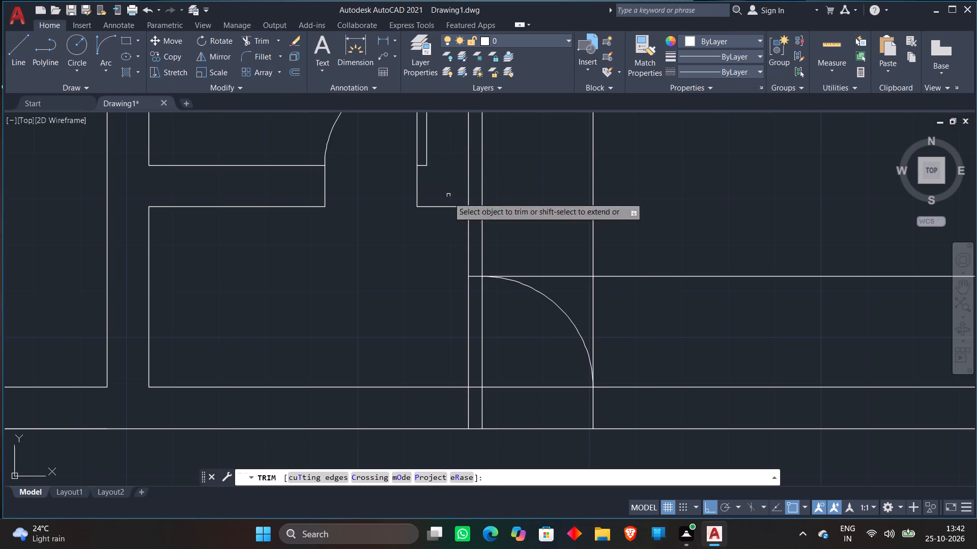
pyautogui.scroll(1, 489, 267)
pyautogui.click(468, 296)
pyautogui.click(484, 241)
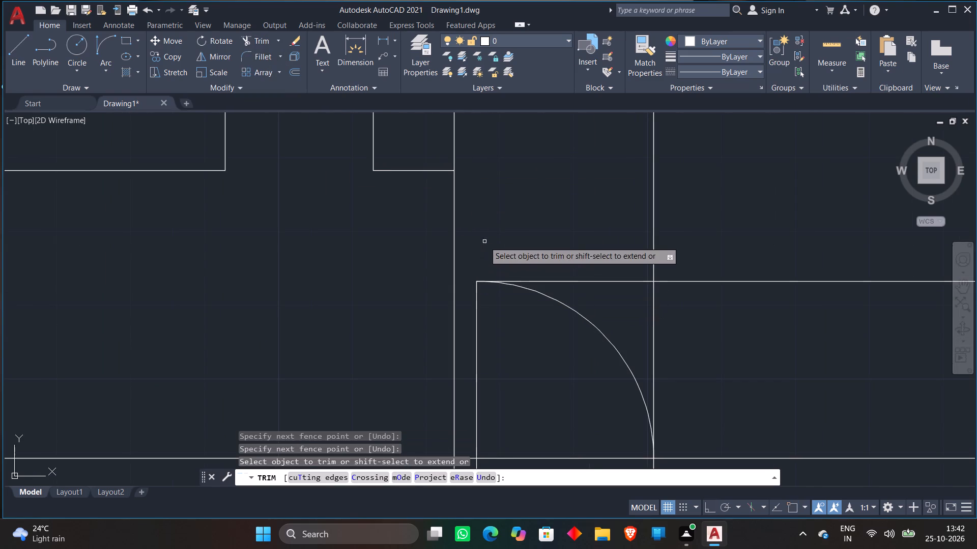
# Trim both hall top wall lines between the jambs to open the doorway, plus the vertical wall line's stub inside the wall.
pyautogui.scroll(-2, 495, 217)
pyautogui.scroll(2, 483, 320)
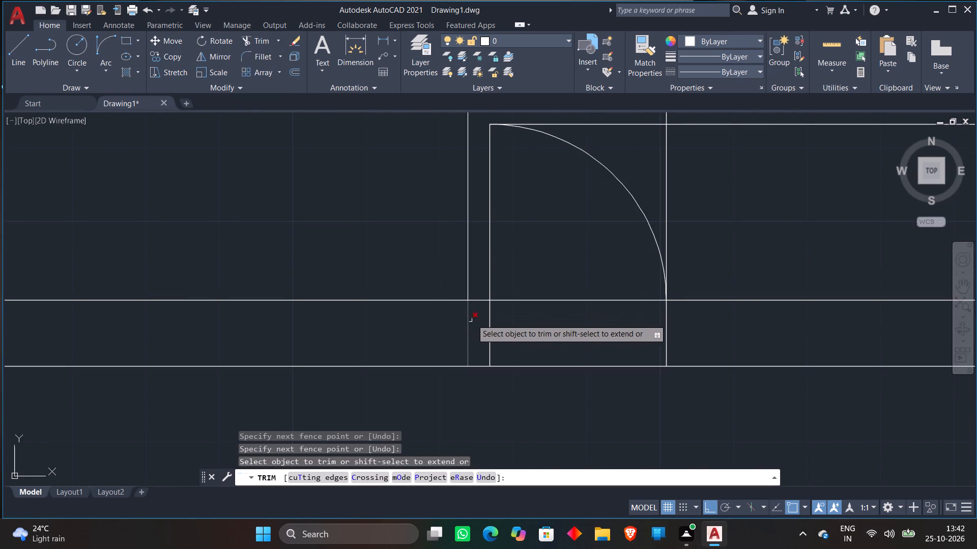
pyautogui.click(484, 293)
pyautogui.click(477, 274)
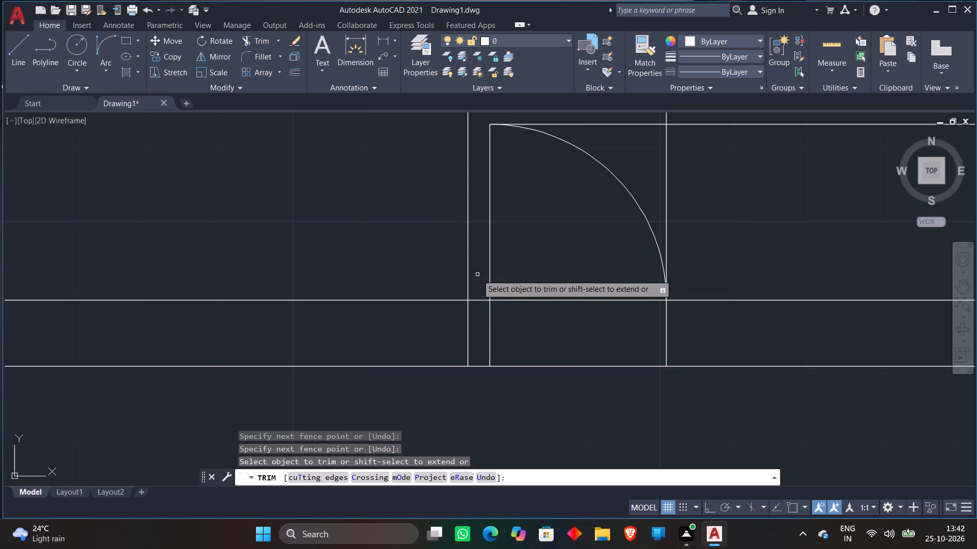
pyautogui.scroll(-1, 478, 274)
pyautogui.moveTo(478, 274); pyautogui.dragTo(474, 317, button='middle')
pyautogui.click(503, 322)
pyautogui.click(503, 426)
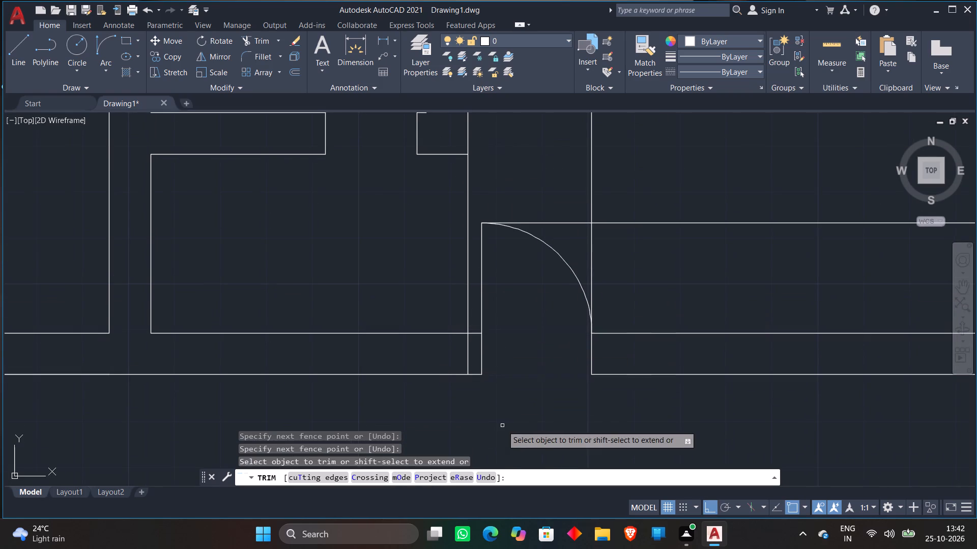
pyautogui.click(469, 348)
pyautogui.moveTo(453, 355); pyautogui.dragTo(424, 392, button='middle')
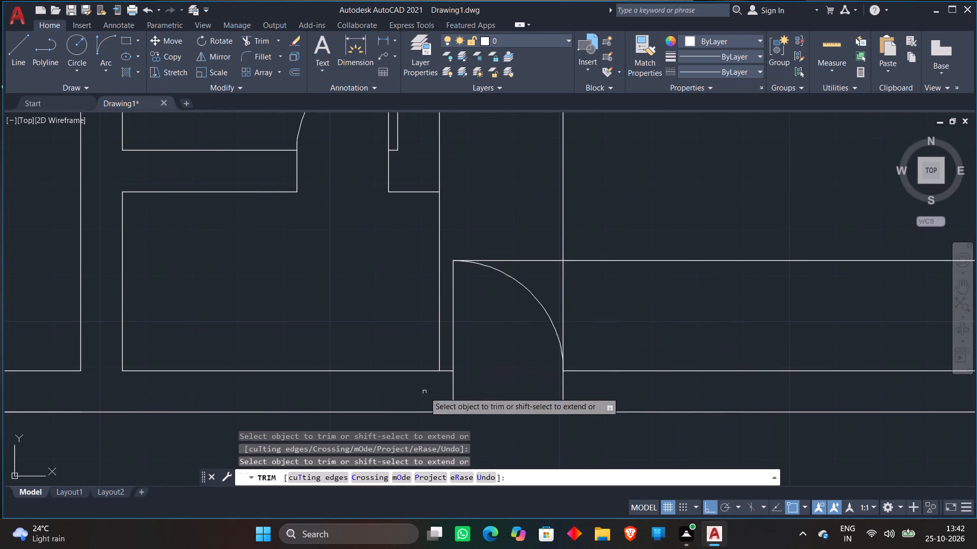
# Trim the leftover 2' guide lines around and above the door swing, clearing the horizontal one up to the next partition.
pyautogui.click(513, 241)
pyautogui.click(584, 297)
pyautogui.click(525, 196)
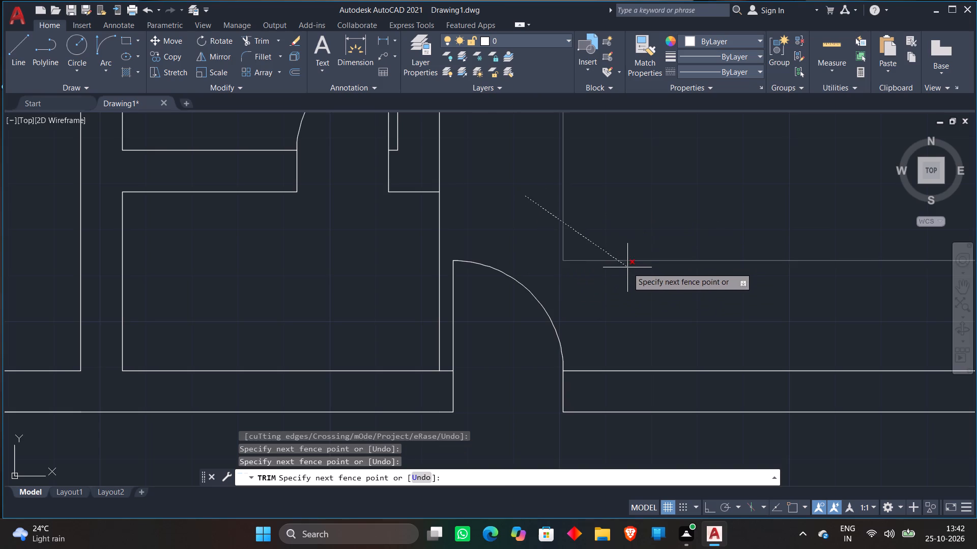
pyautogui.scroll(-3, 628, 268)
pyautogui.click(629, 270)
pyautogui.moveTo(639, 240); pyautogui.dragTo(592, 297, button='middle')
pyautogui.scroll(-1, 637, 246)
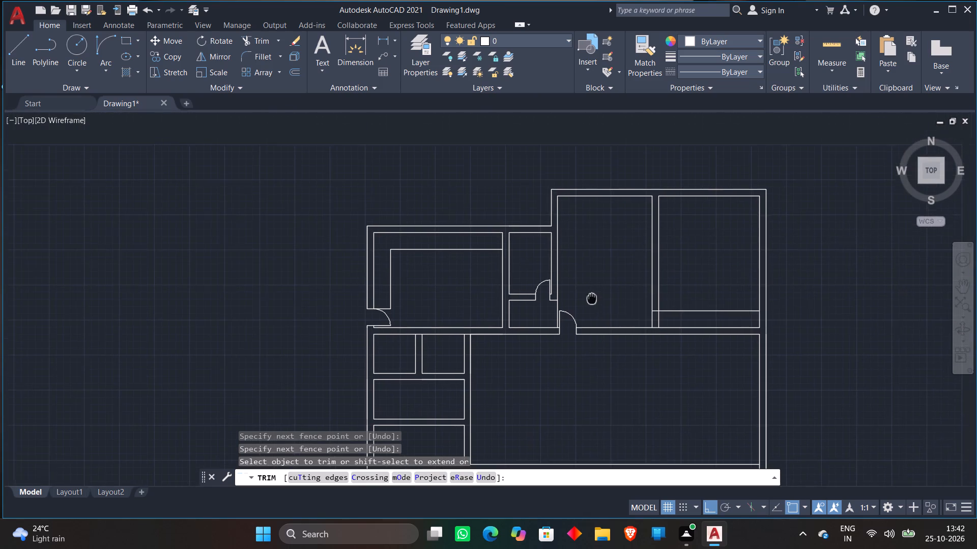
pyautogui.scroll(3, 688, 316)
pyautogui.scroll(-1, 669, 247)
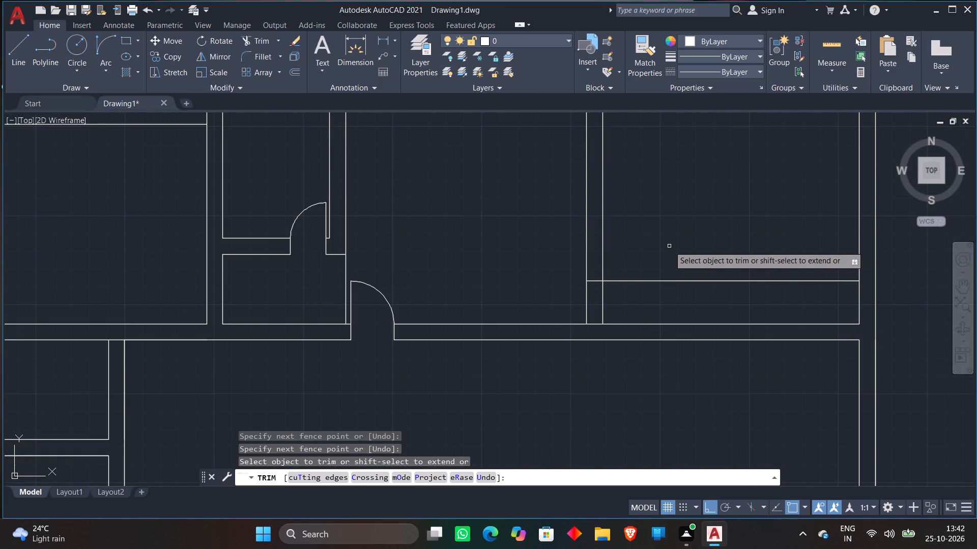
pyautogui.press('space')
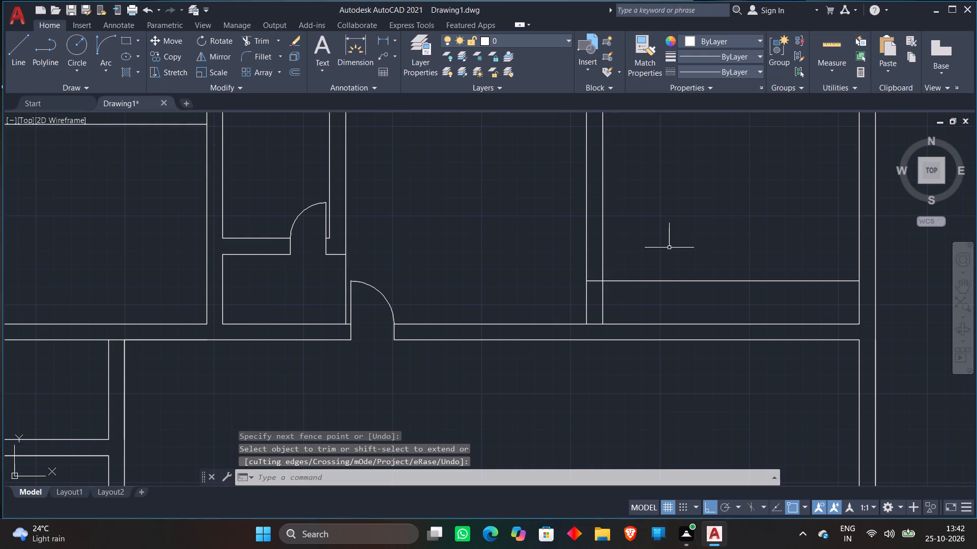
# Offset the next partition's right wall line 3" into the far right room as a door jamb.
pyautogui.press('o')
pyautogui.press('Return')
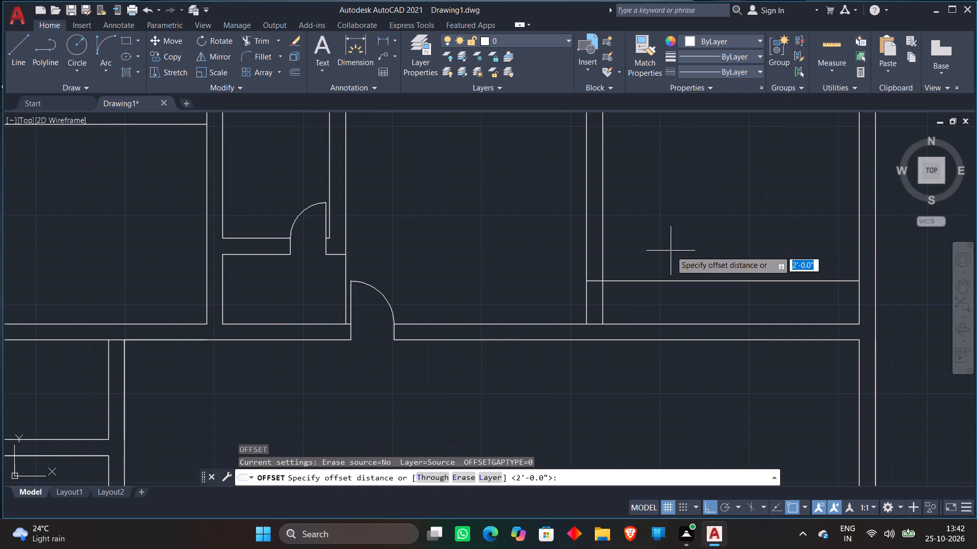
pyautogui.press('3')
pyautogui.hotkey('shift', '"')
pyautogui.press('Return')
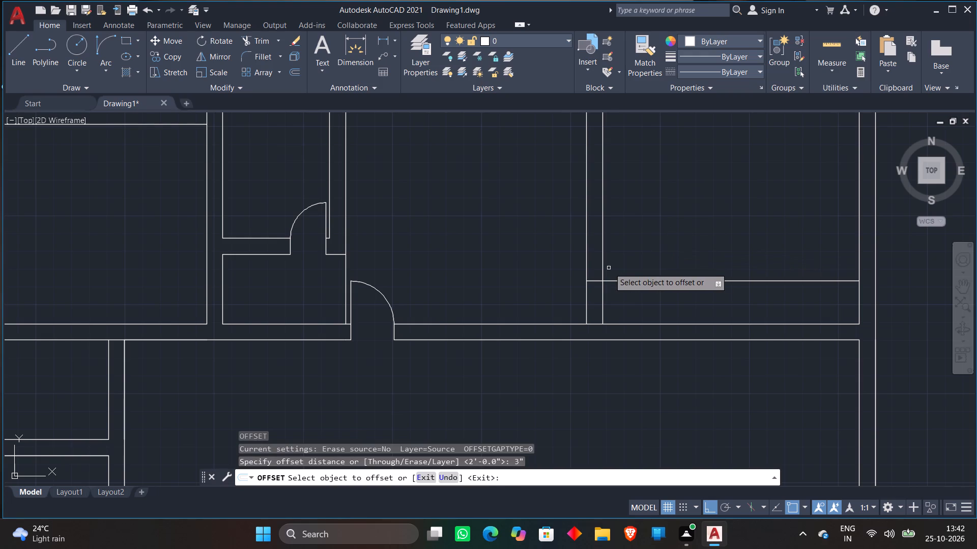
pyautogui.click(603, 272)
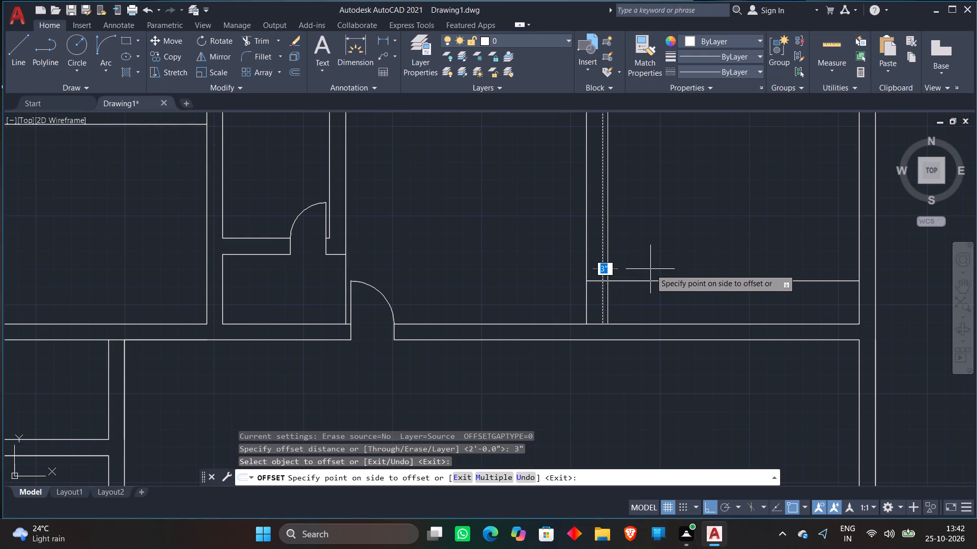
pyautogui.click(650, 269)
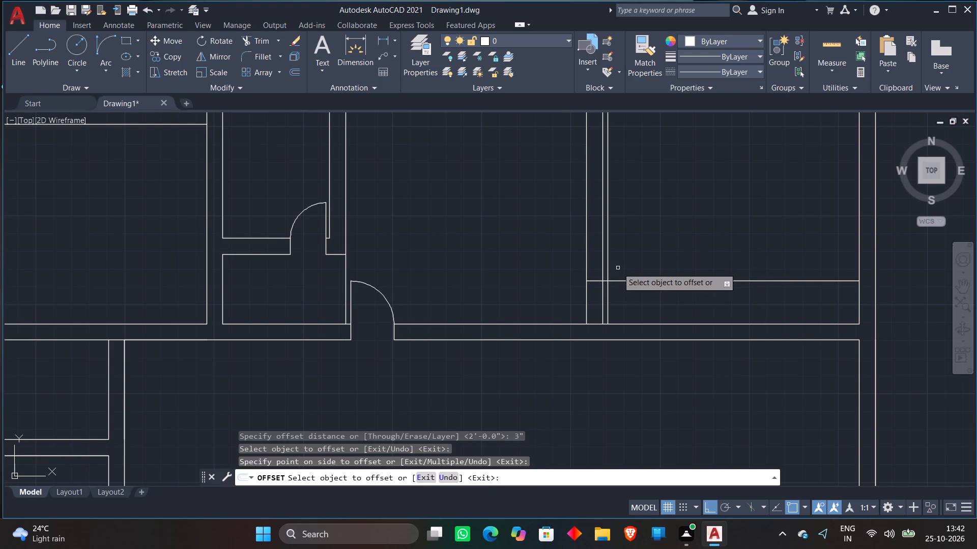
pyautogui.press('space')
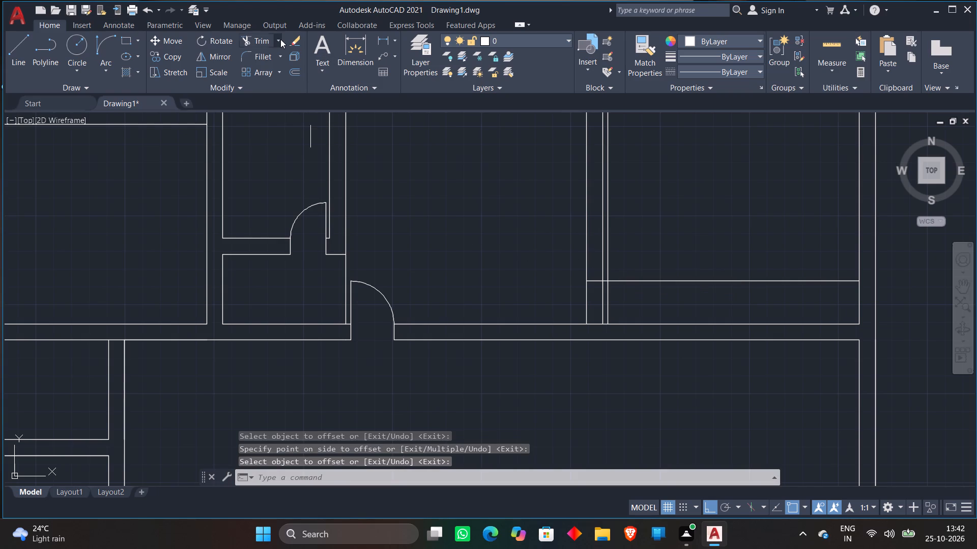
# Extend the far right room's 3" jamb line down to the hall wall's lower line.
pyautogui.click(280, 39)
pyautogui.click(261, 86)
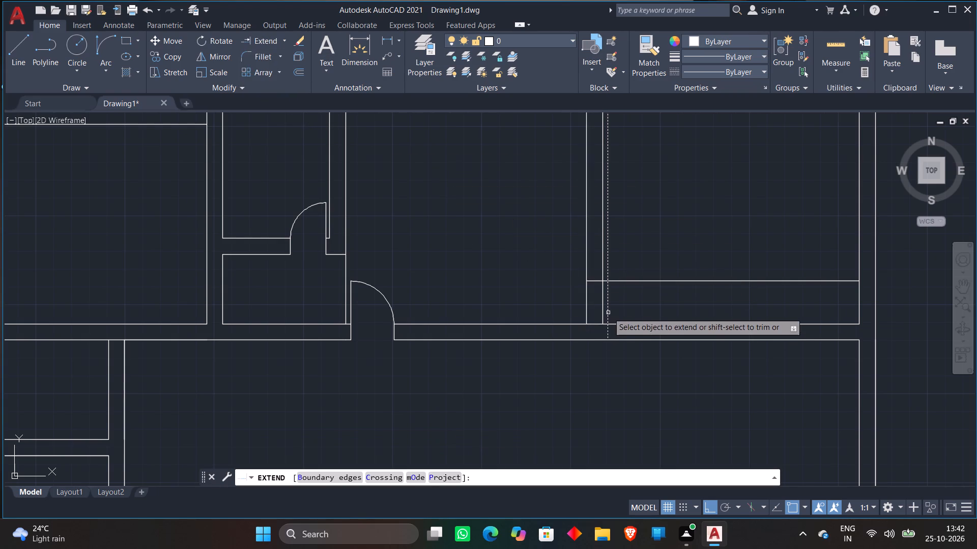
pyautogui.scroll(2, 608, 312)
pyautogui.click(606, 314)
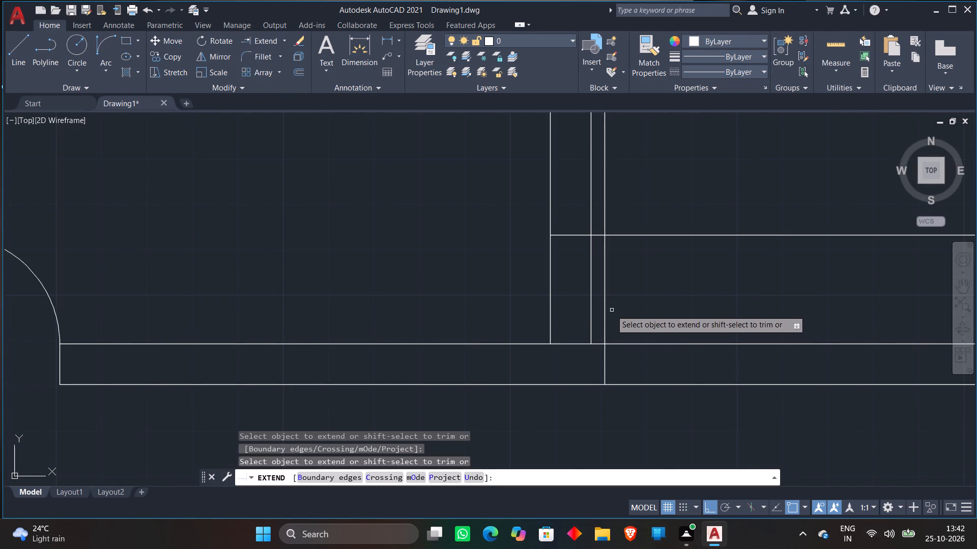
pyautogui.press('space')
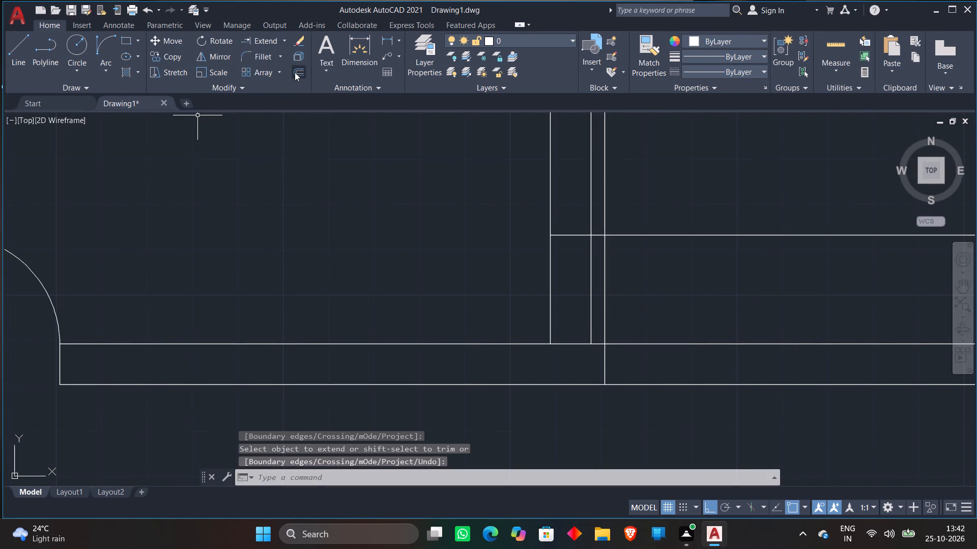
# Offset the extended jamb line 2' into the far right room to mark the door width.
pyautogui.click(295, 72)
pyautogui.write("2'")
pyautogui.press('Return')
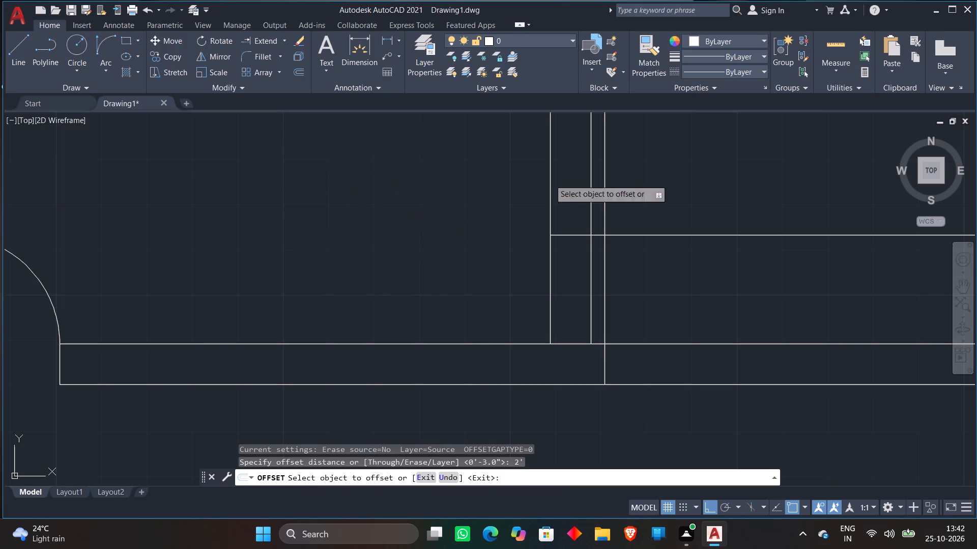
pyautogui.click(606, 199)
pyautogui.click(737, 191)
pyautogui.scroll(-2, 737, 191)
pyautogui.moveTo(737, 191); pyautogui.dragTo(679, 289, button='middle')
# Draw the door swing arc from the 2' line at the wall's upper line to the jamb line's intersection with the horizontal guide.
pyautogui.click(103, 45)
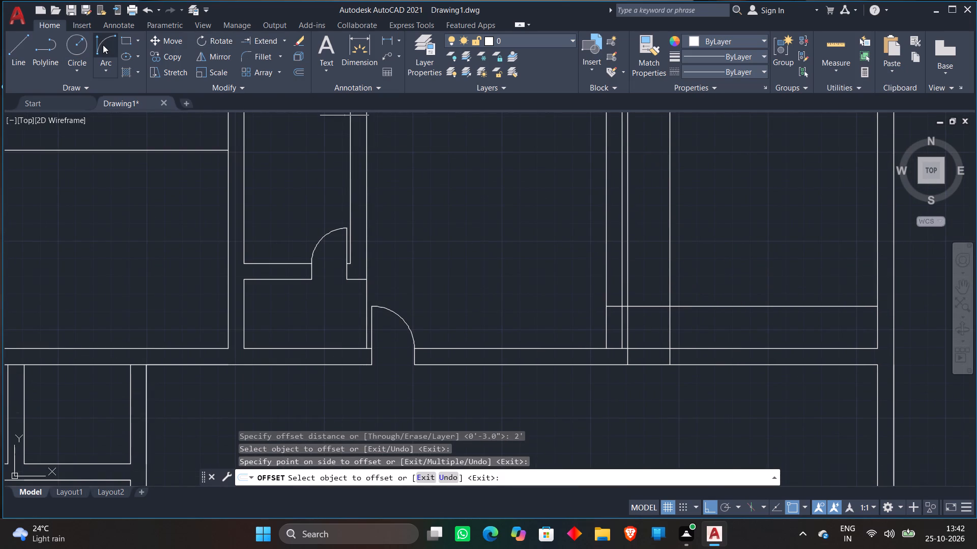
pyautogui.scroll(2, 672, 340)
pyautogui.click(665, 366)
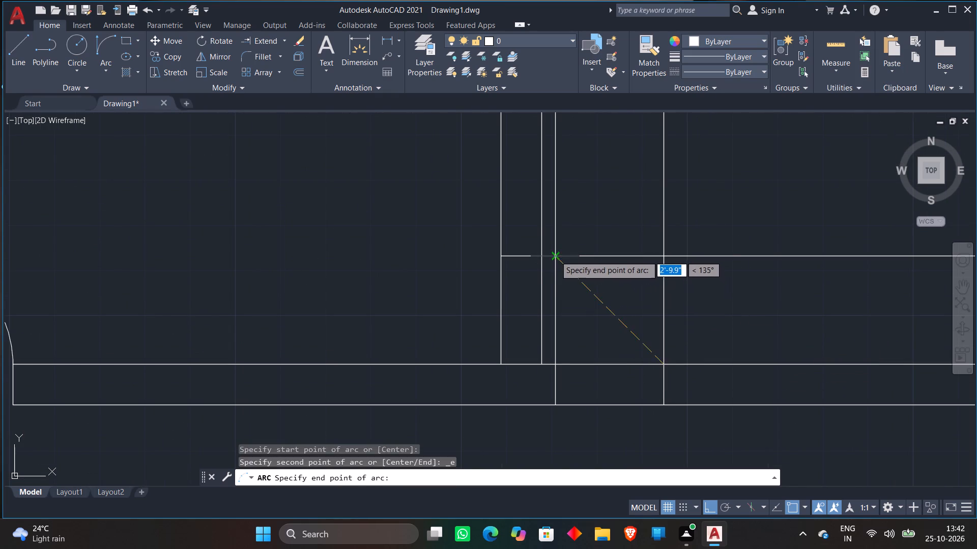
pyautogui.click(556, 255)
pyautogui.click(620, 184)
pyautogui.scroll(-1, 620, 185)
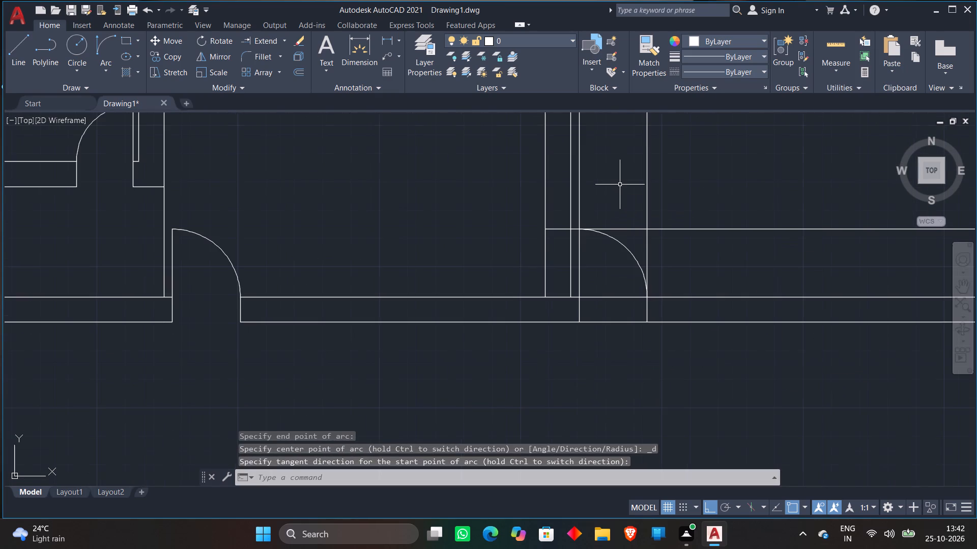
# Trim the horizontal guide inside the partition, its short stub beside the jamb, and the jamb line above the arc.
pyautogui.moveTo(620, 185); pyautogui.dragTo(519, 212, button='middle')
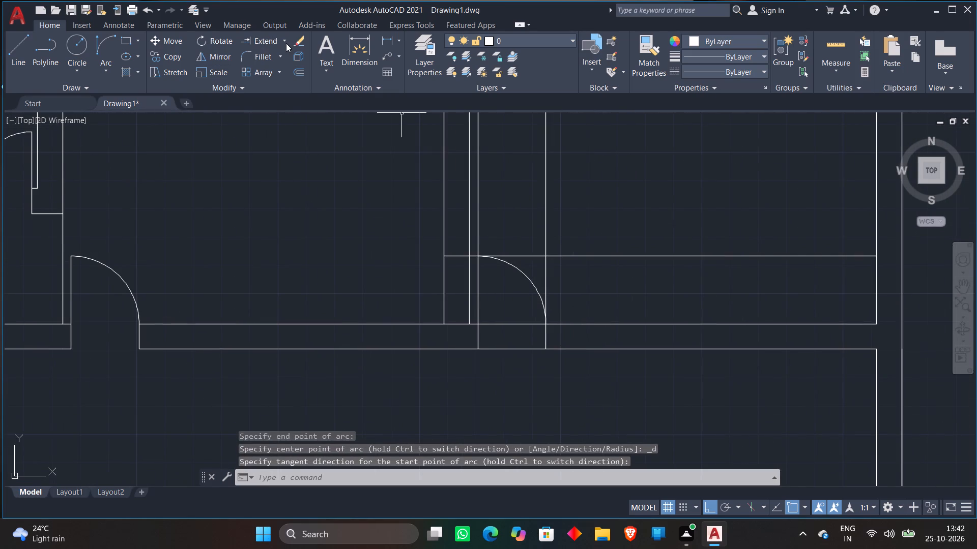
pyautogui.click(286, 43)
pyautogui.click(273, 63)
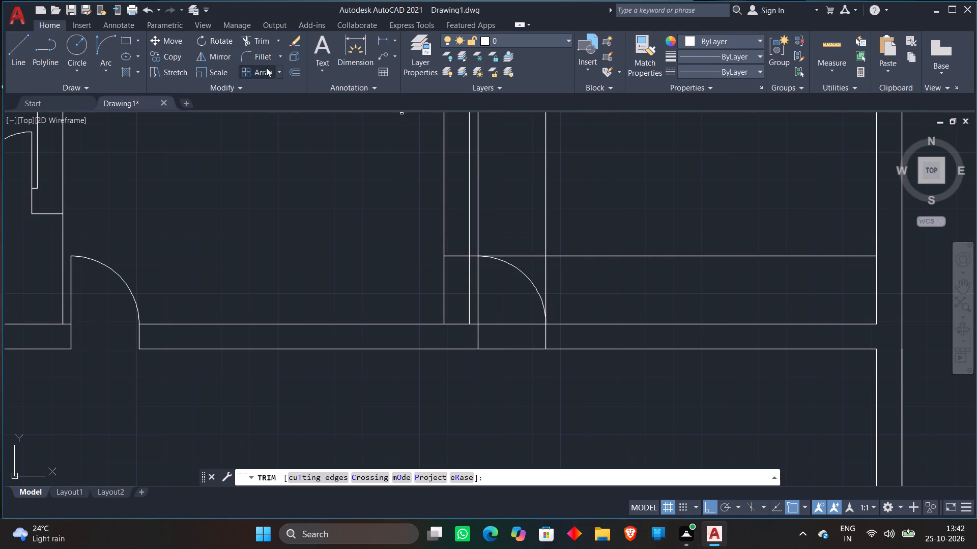
pyautogui.scroll(1, 462, 241)
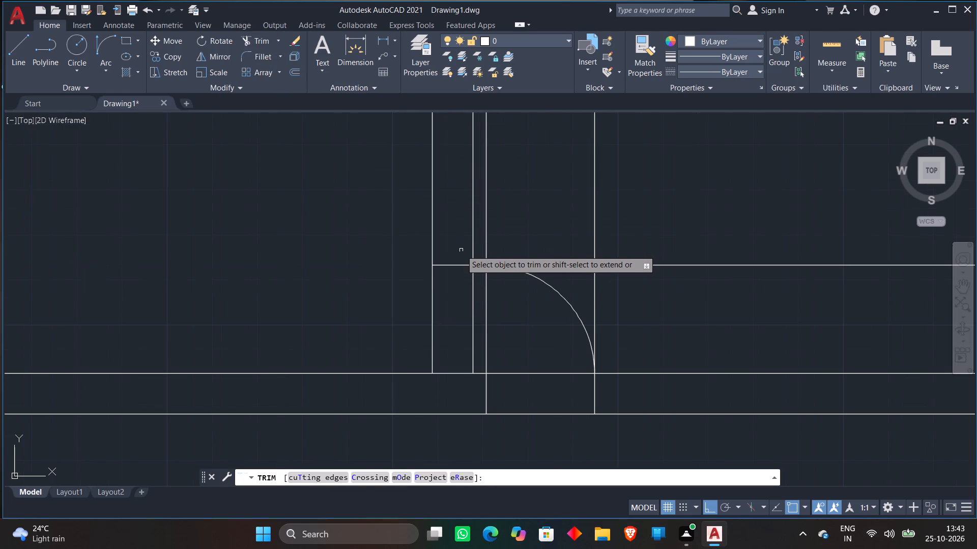
pyautogui.click(461, 250)
pyautogui.click(457, 280)
pyautogui.scroll(2, 494, 246)
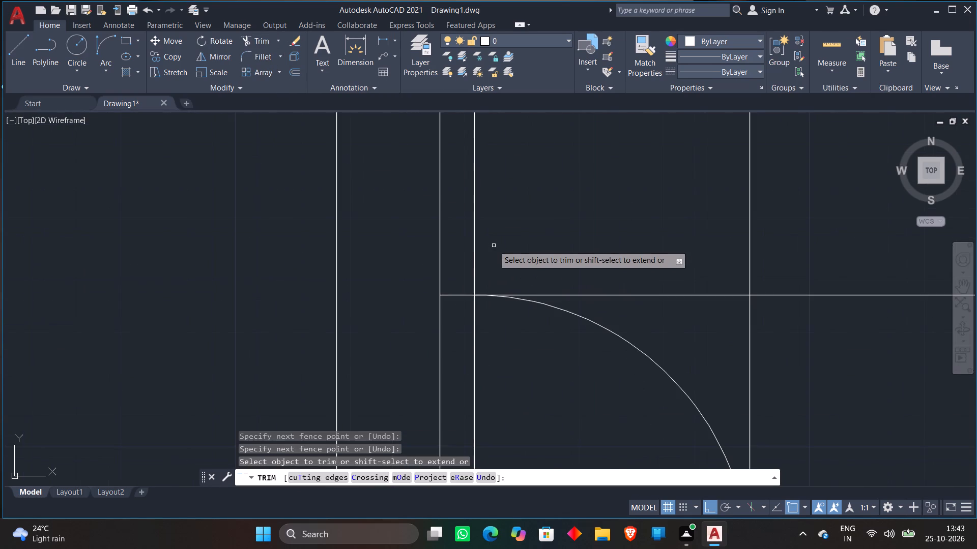
pyautogui.click(457, 315)
pyautogui.click(497, 229)
pyautogui.scroll(-2, 497, 228)
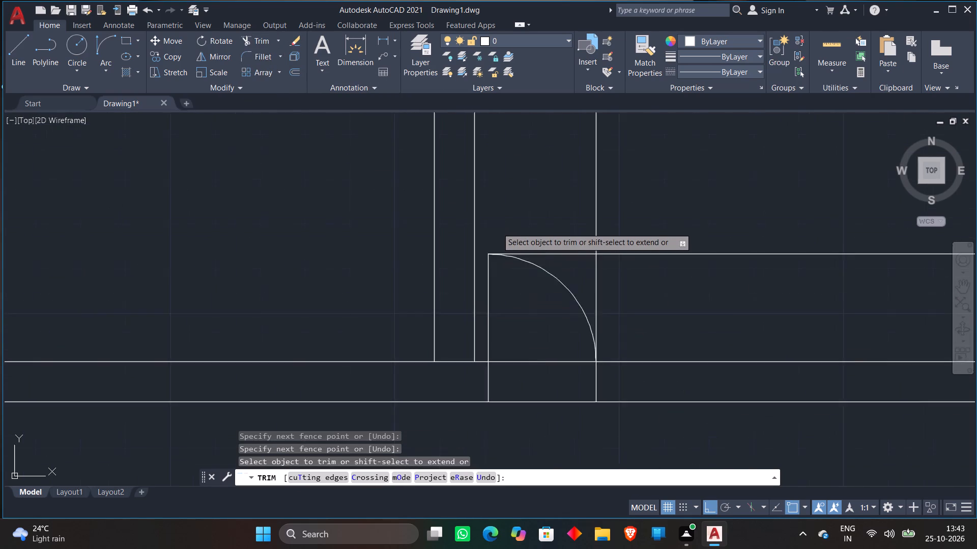
# Trim the leftover 2' guide lines around, above and beside the far right room's door swing.
pyautogui.scroll(-1, 497, 228)
pyautogui.click(516, 233)
pyautogui.click(592, 269)
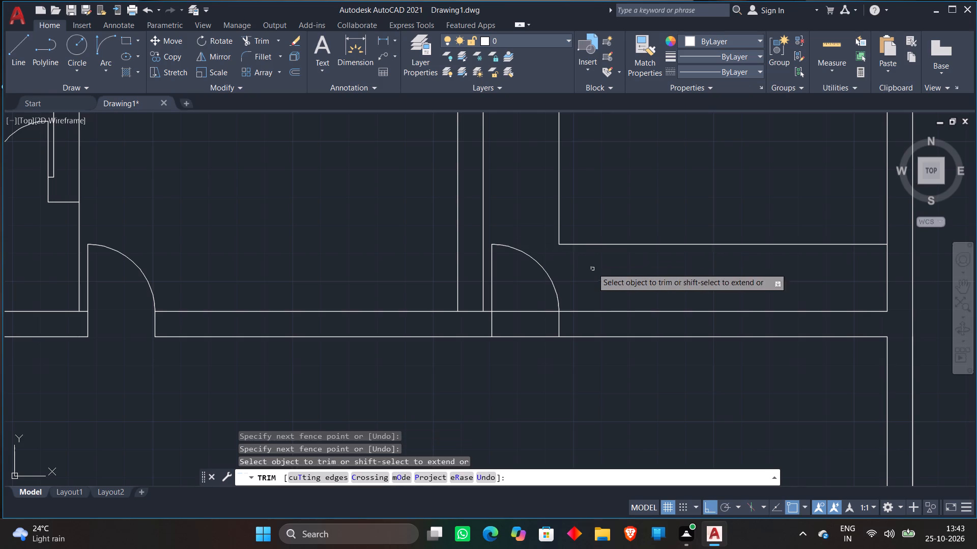
pyautogui.click(537, 181)
pyautogui.click(620, 245)
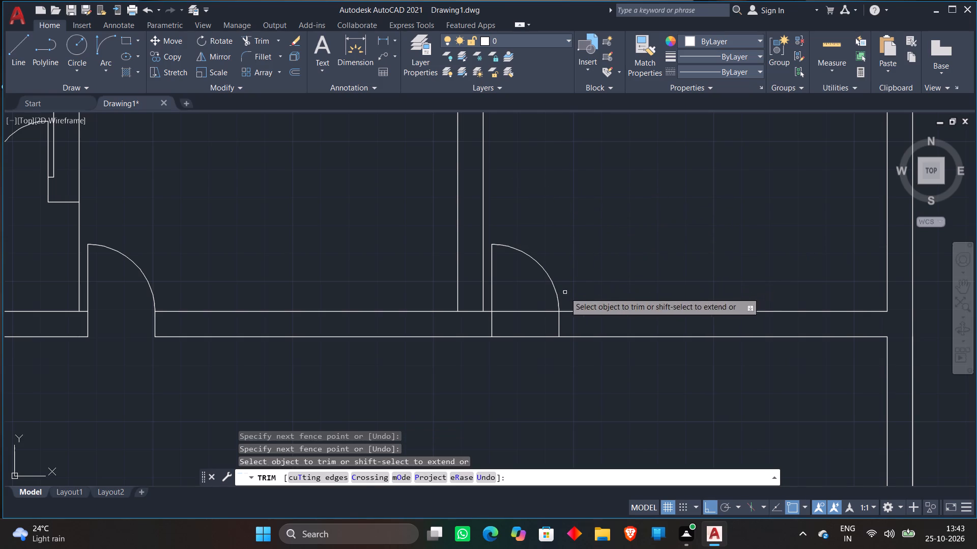
# Trim both hall wall lines between the jambs to open the doorway, plus the upper wall line across the partition's base.
pyautogui.click(527, 295)
pyautogui.click(496, 393)
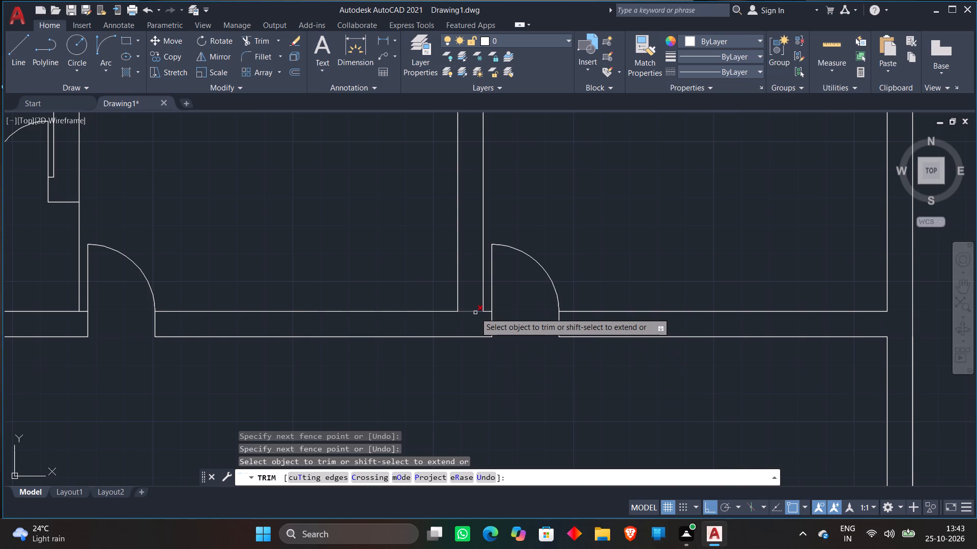
pyautogui.click(475, 313)
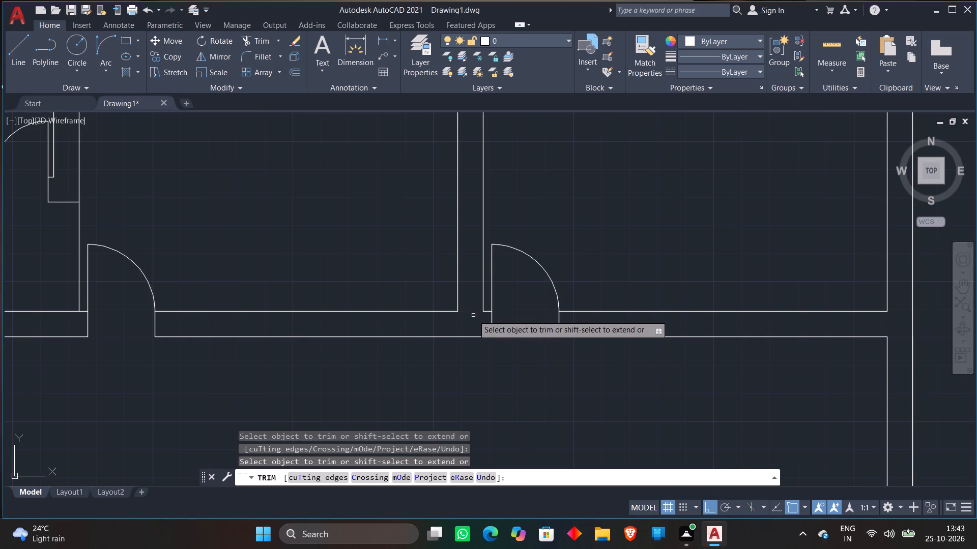
pyautogui.press('space')
# Extend the small rooms' outer right wall line up and the upper-left room's right wall line down across the hall wall.
pyautogui.scroll(-2, 473, 315)
pyautogui.scroll(-1, 512, 280)
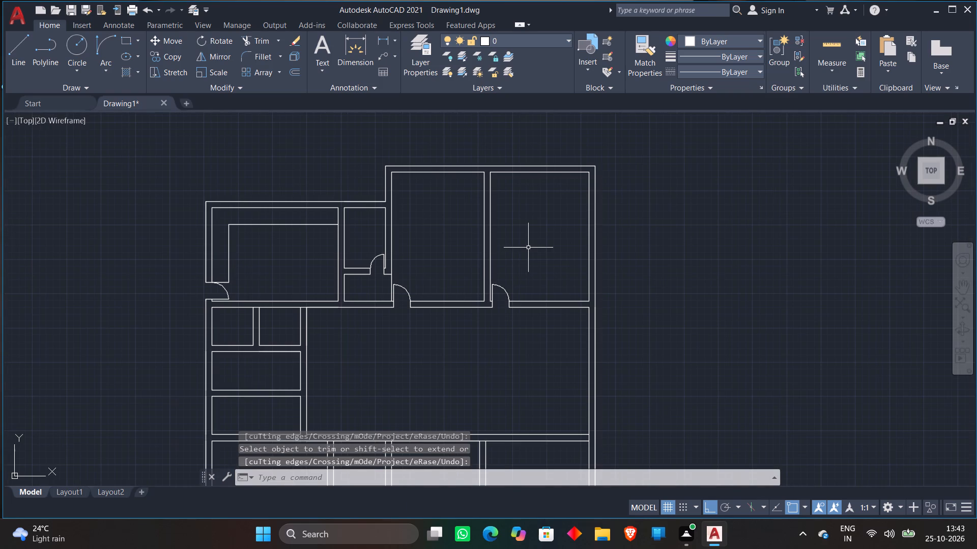
pyautogui.scroll(-1, 528, 248)
pyautogui.moveTo(528, 248); pyautogui.dragTo(511, 230, button='middle')
pyautogui.scroll(-1, 511, 232)
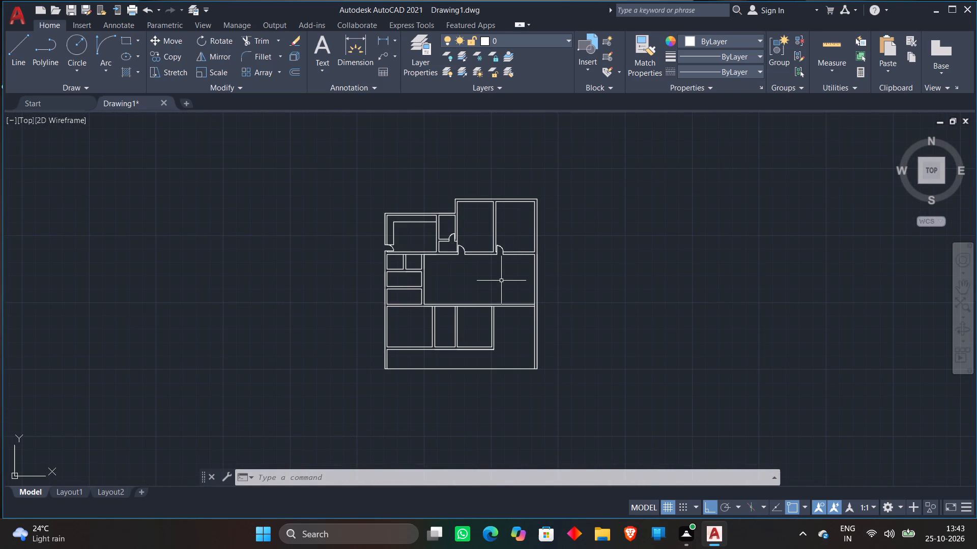
pyautogui.scroll(-1, 501, 281)
pyautogui.scroll(2, 503, 276)
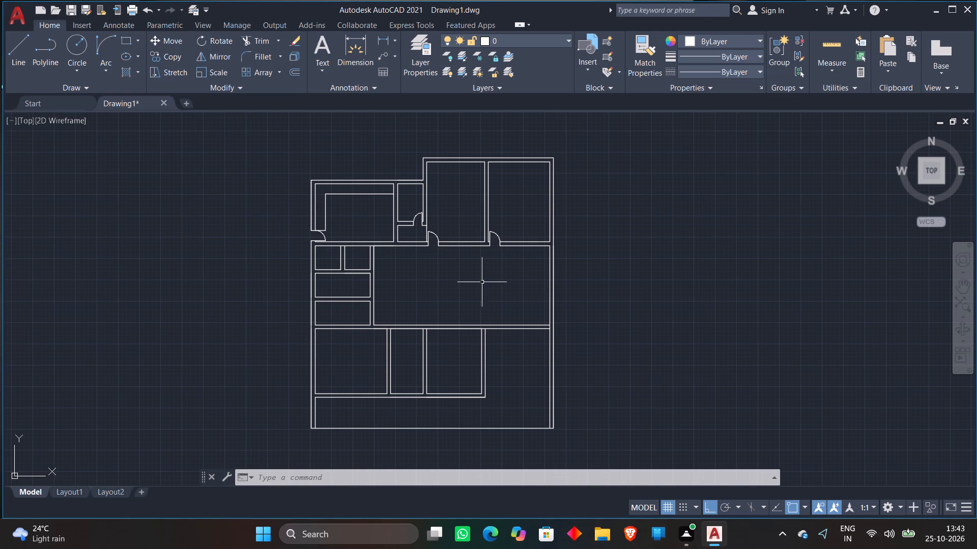
pyautogui.moveTo(403, 298); pyautogui.dragTo(455, 288, button='middle')
pyautogui.scroll(3, 404, 239)
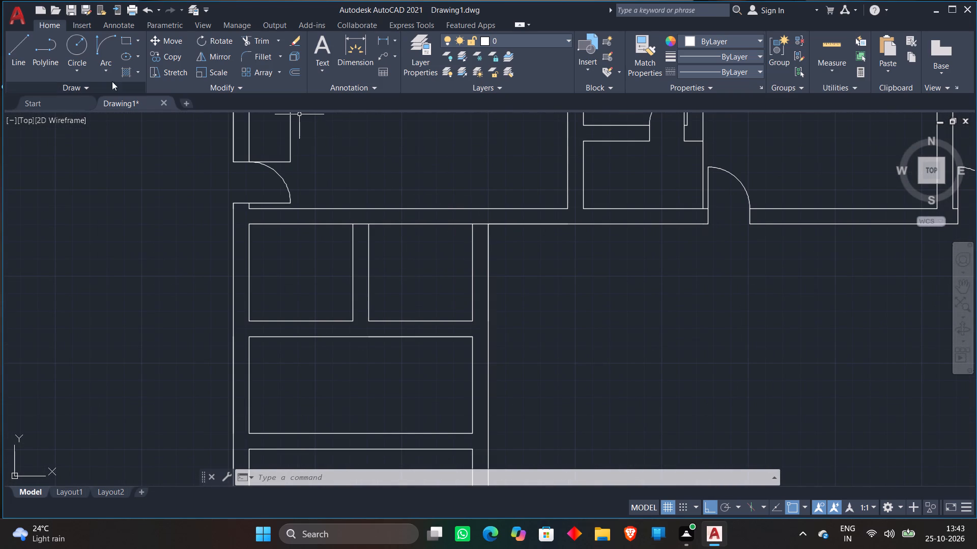
pyautogui.click(278, 39)
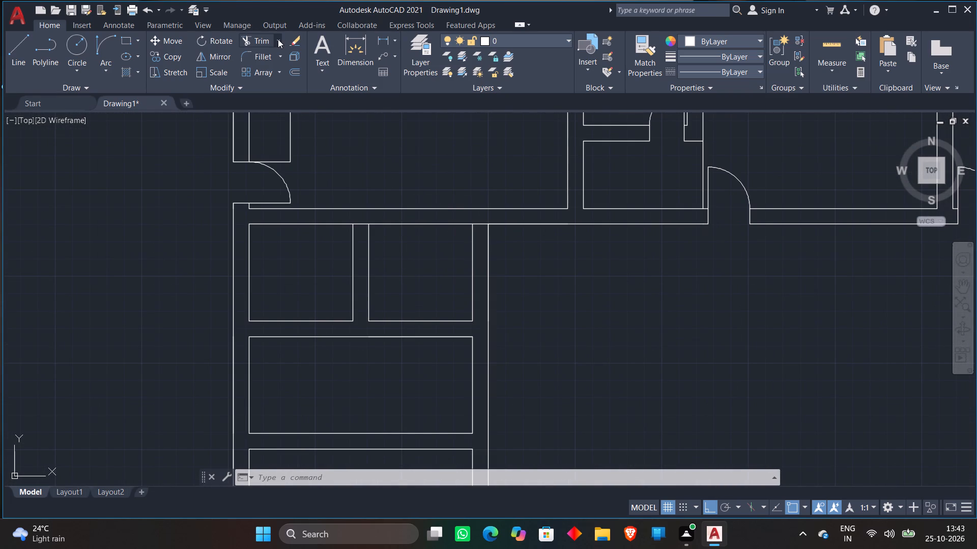
pyautogui.click(262, 85)
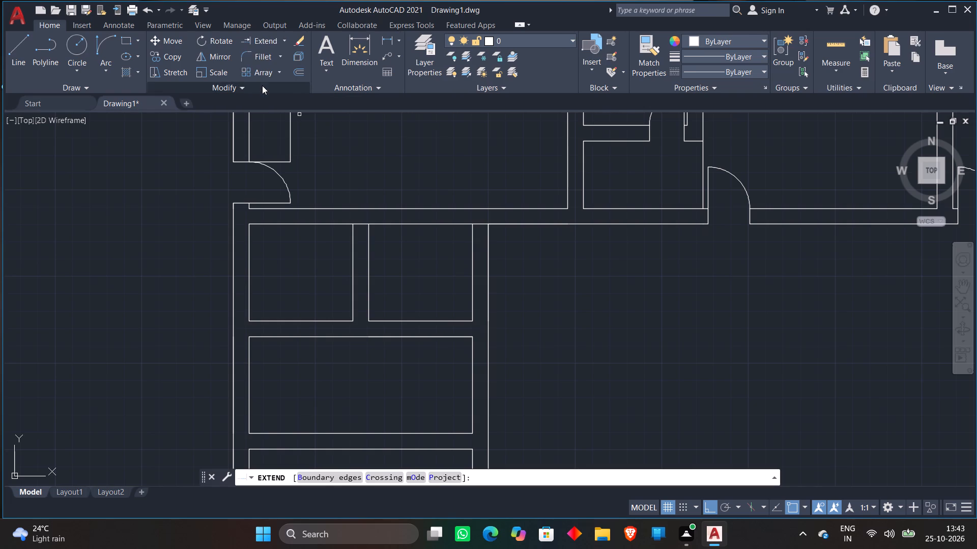
pyautogui.click(489, 235)
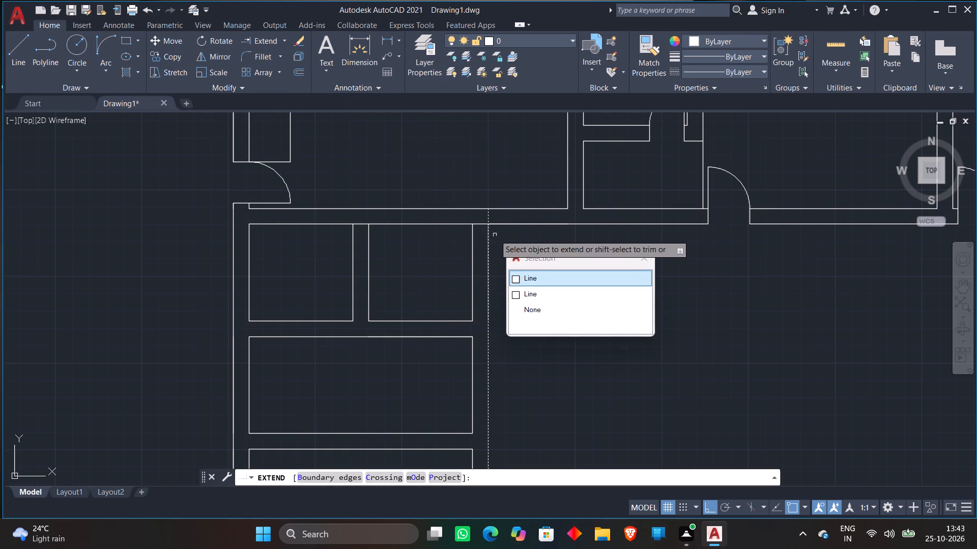
pyautogui.click(486, 233)
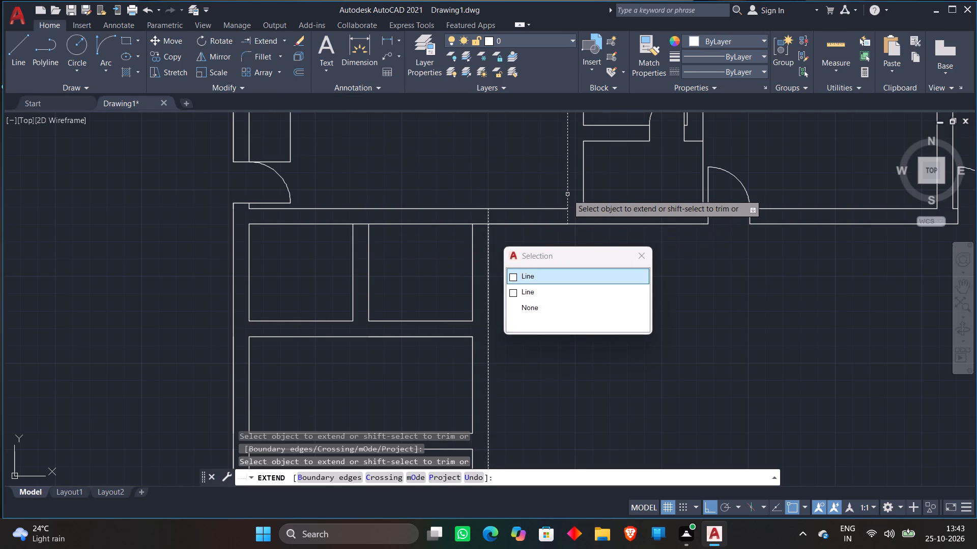
pyautogui.click(567, 194)
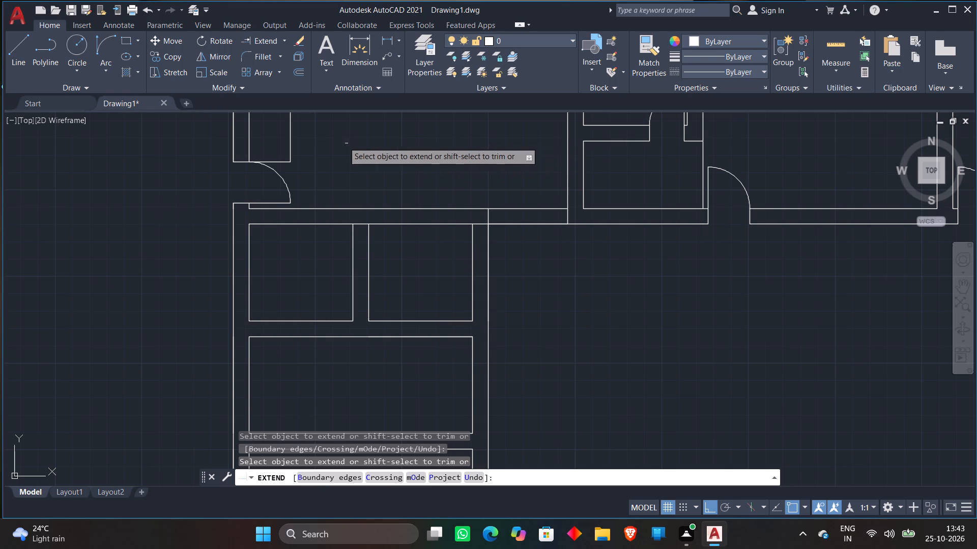
# Trim both hall wall lines between the extended lines to open the passage, plus the lower line's stub at the small rooms' corner.
pyautogui.click(282, 41)
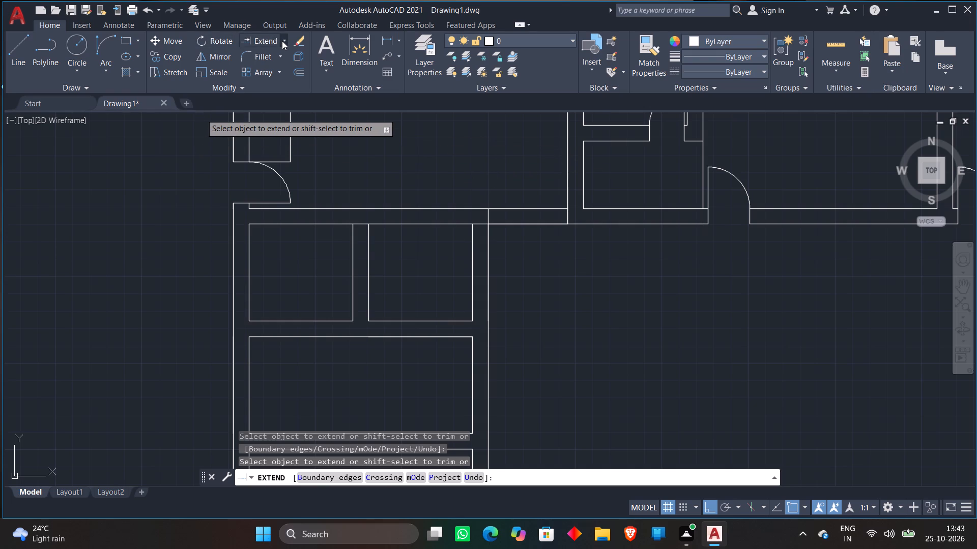
pyautogui.click(273, 68)
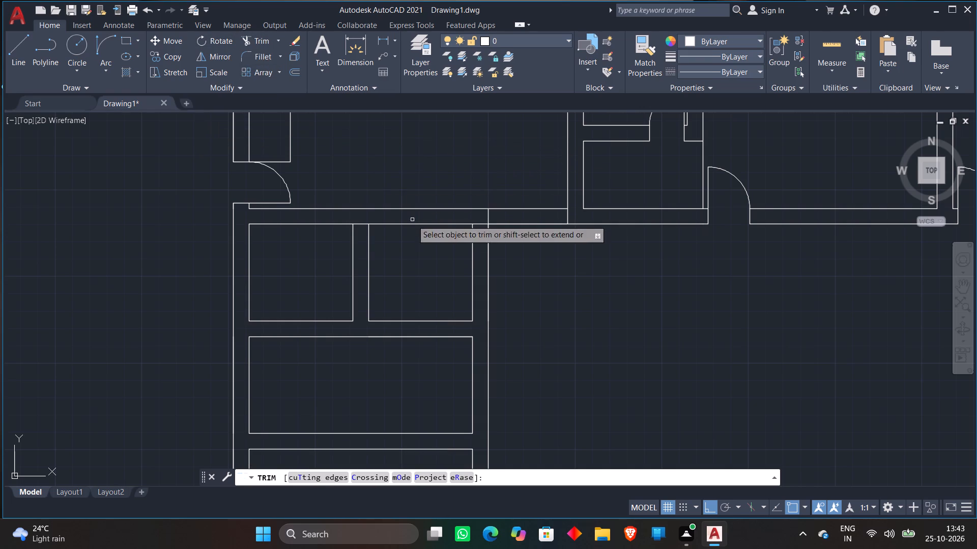
pyautogui.click(503, 167)
pyautogui.click(557, 302)
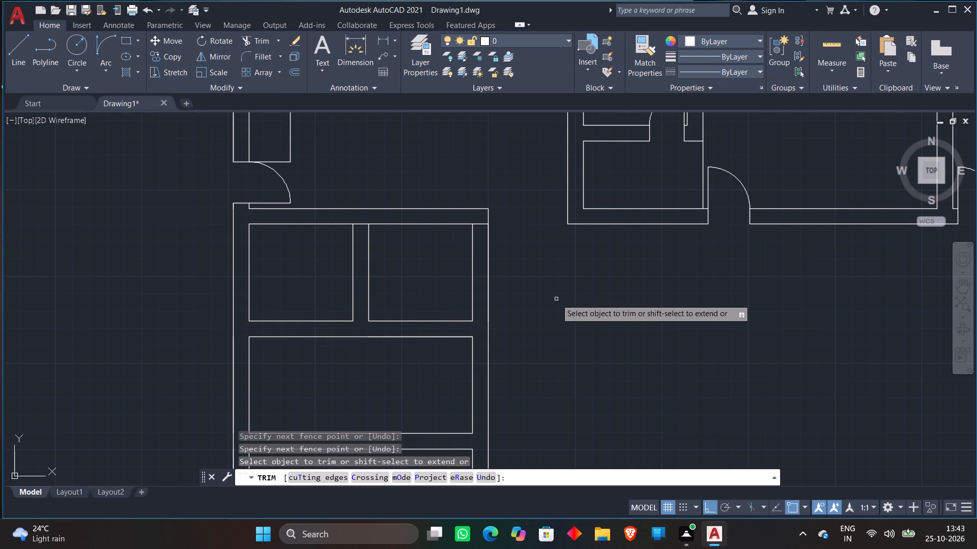
pyautogui.click(477, 225)
pyautogui.press('space')
# Extend both partition lines between the two small rooms up to the upper wall line.
pyautogui.scroll(-1, 476, 226)
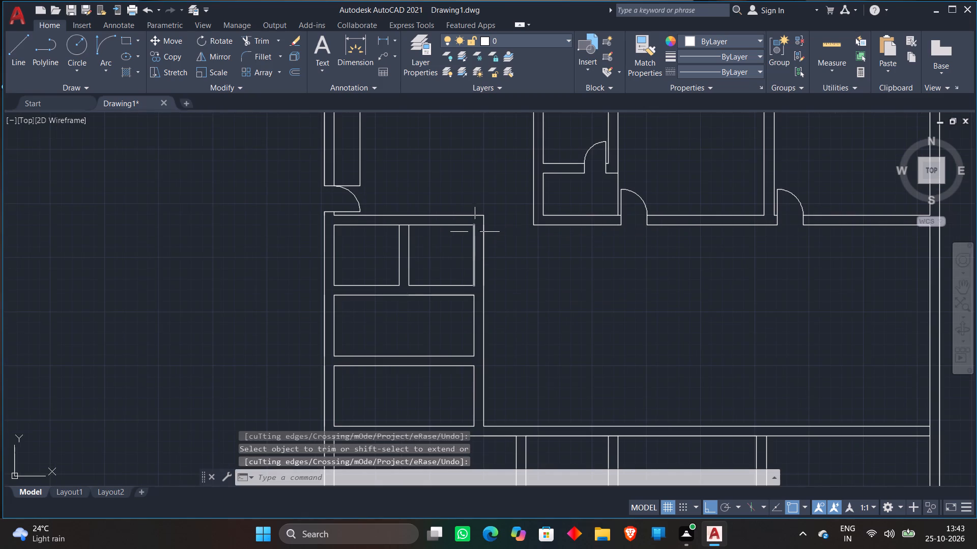
pyautogui.scroll(2, 468, 232)
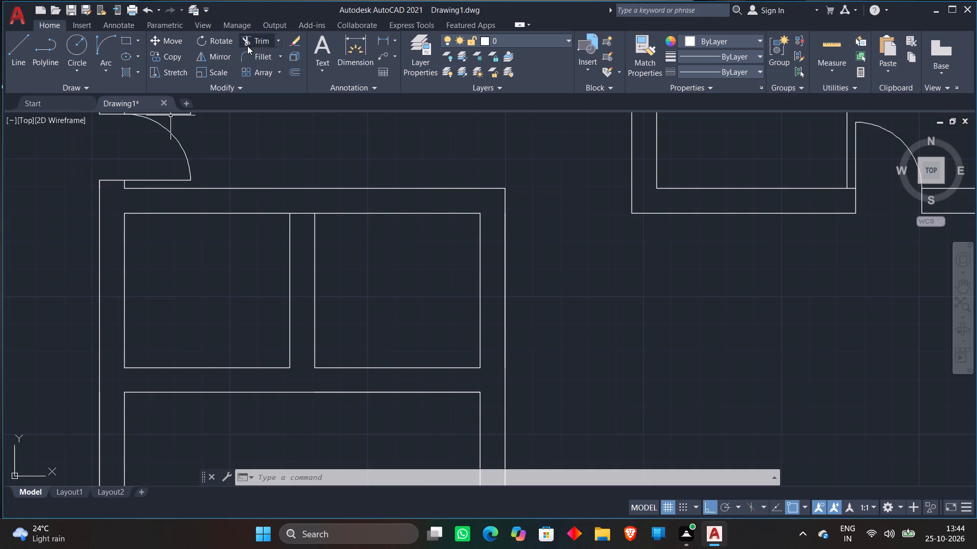
pyautogui.click(281, 40)
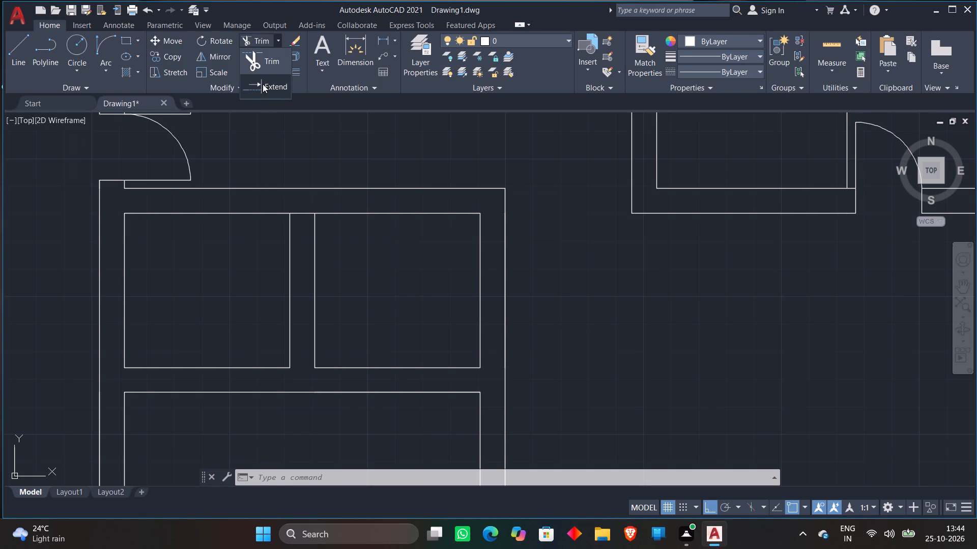
pyautogui.click(263, 84)
pyautogui.click(254, 269)
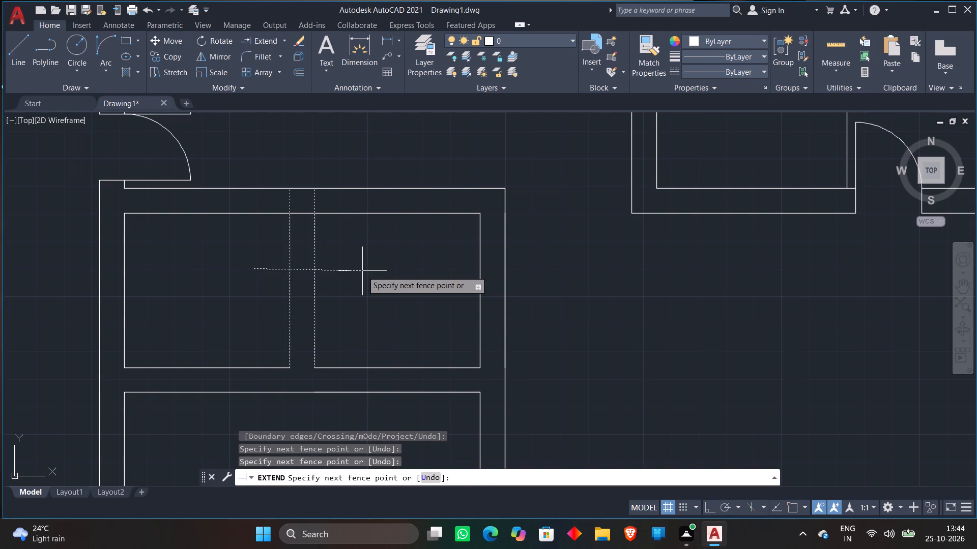
pyautogui.click(362, 271)
pyautogui.press('space')
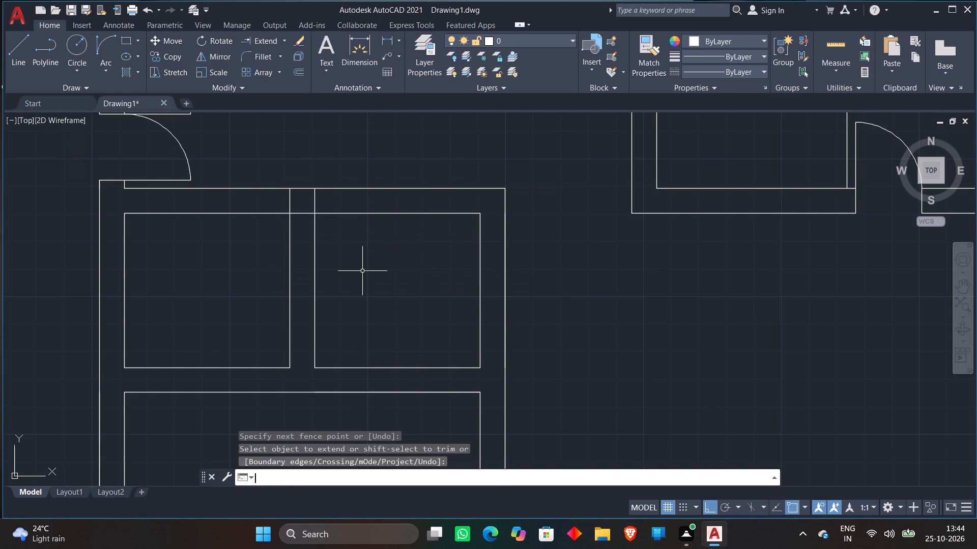
# Offset both partition lines between the two small rooms 3" outward, one into each room.
pyautogui.write('O')
pyautogui.press('Return')
pyautogui.press('3')
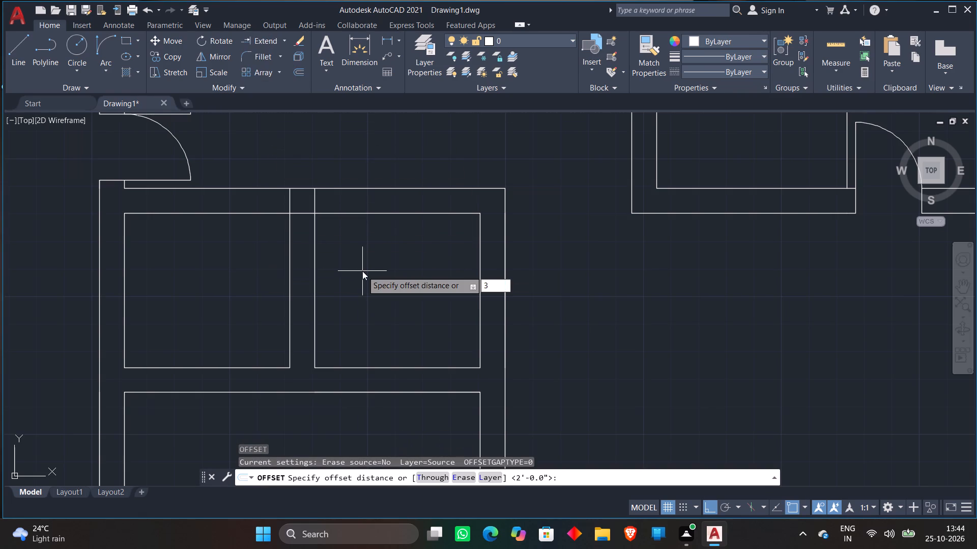
pyautogui.hotkey('shift', '"')
pyautogui.press('Return')
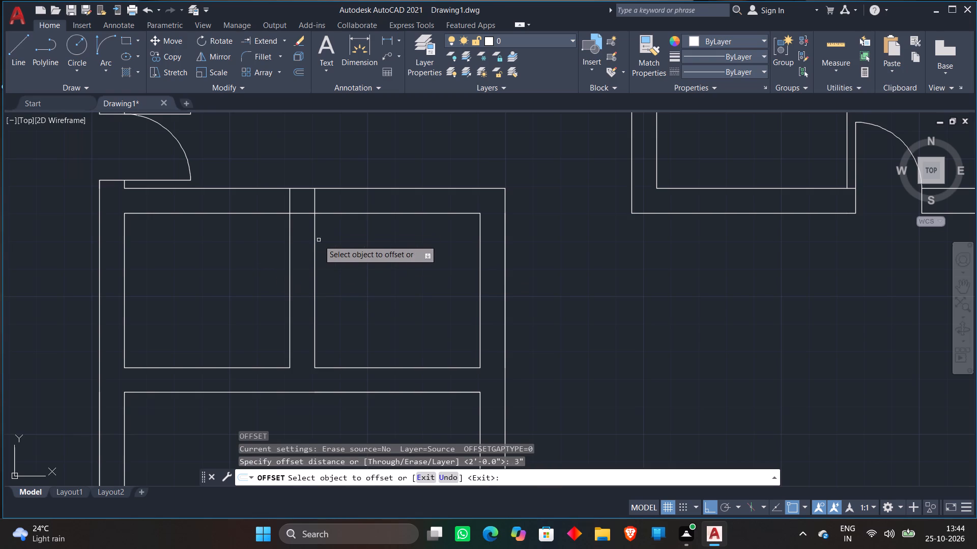
pyautogui.click(314, 250)
pyautogui.click(343, 249)
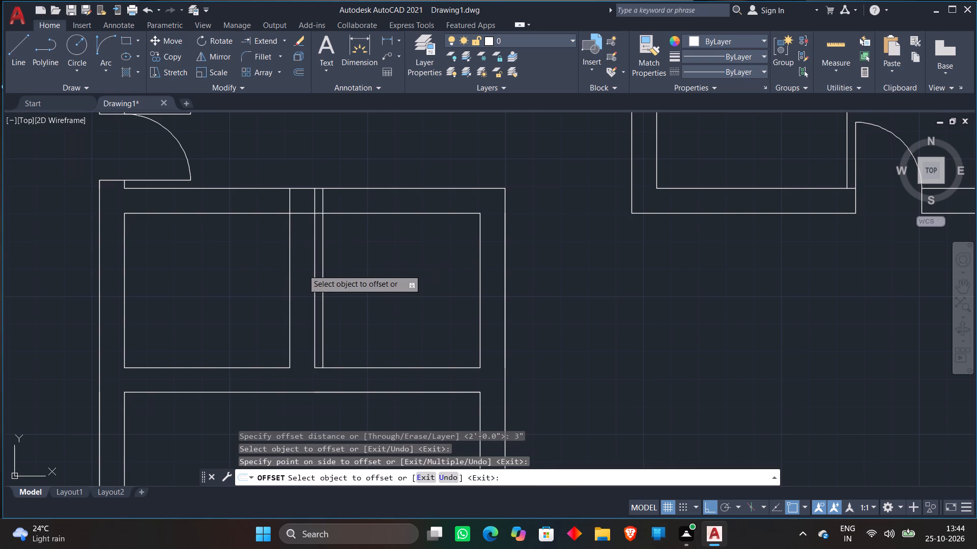
pyautogui.click(290, 277)
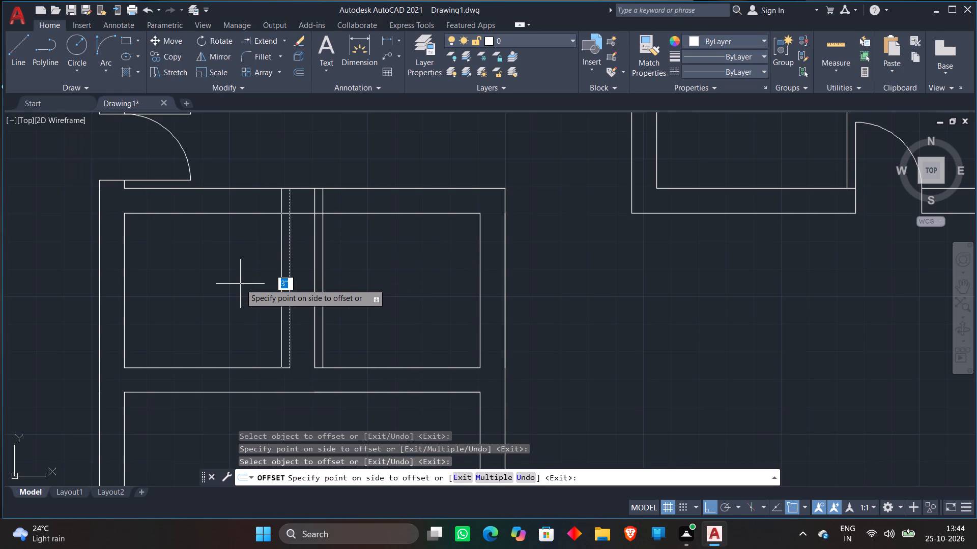
pyautogui.click(240, 284)
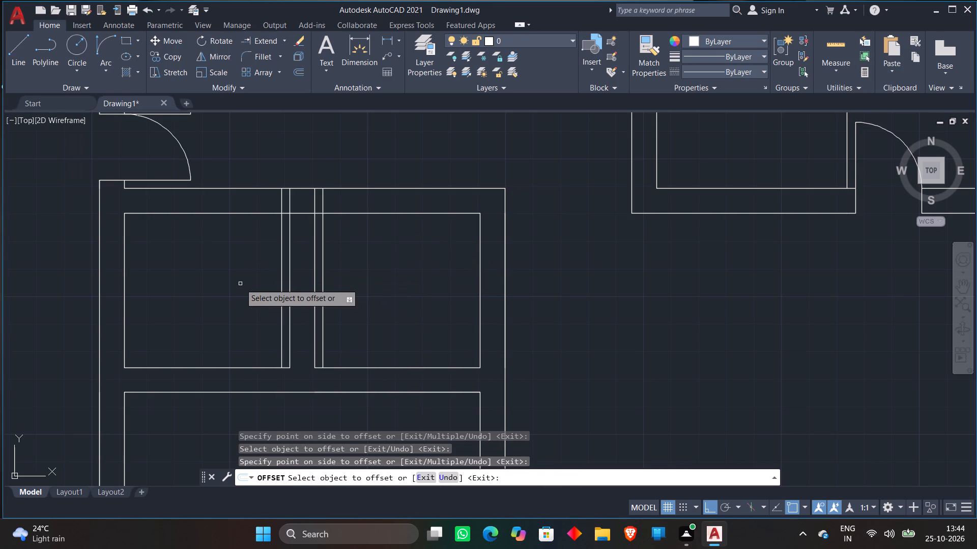
pyautogui.press('space')
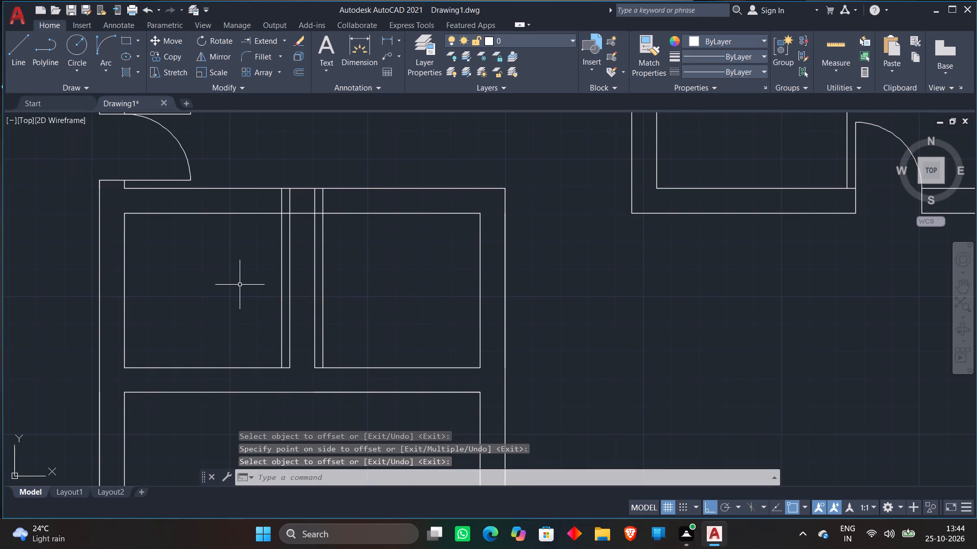
# Offset the two new jamb lines 1'8" outward into their rooms and the rooms' inner upper wall line 1'8" down.
pyautogui.press('o')
pyautogui.press('Return')
pyautogui.press('1')
pyautogui.press("'")
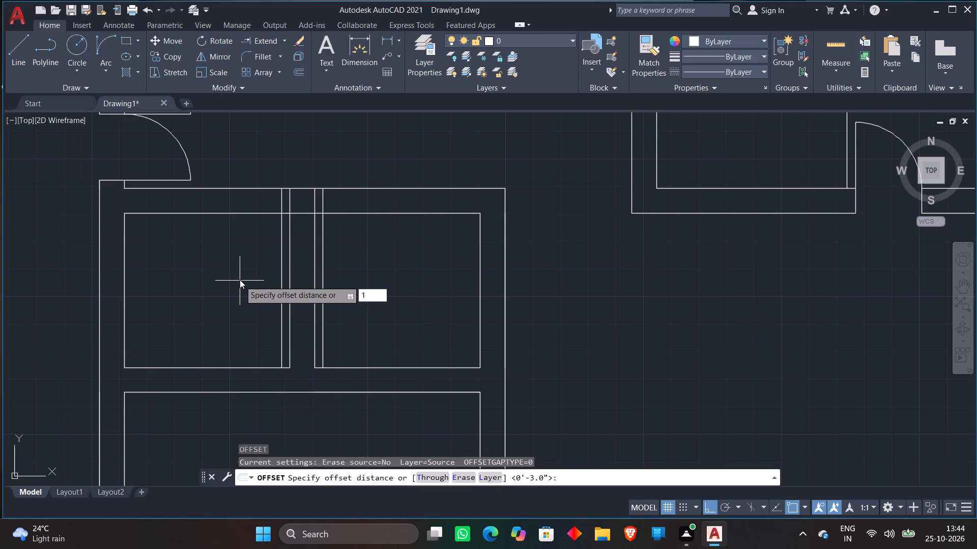
pyautogui.press('8')
pyautogui.hotkey('shift', '"')
pyautogui.press('Return')
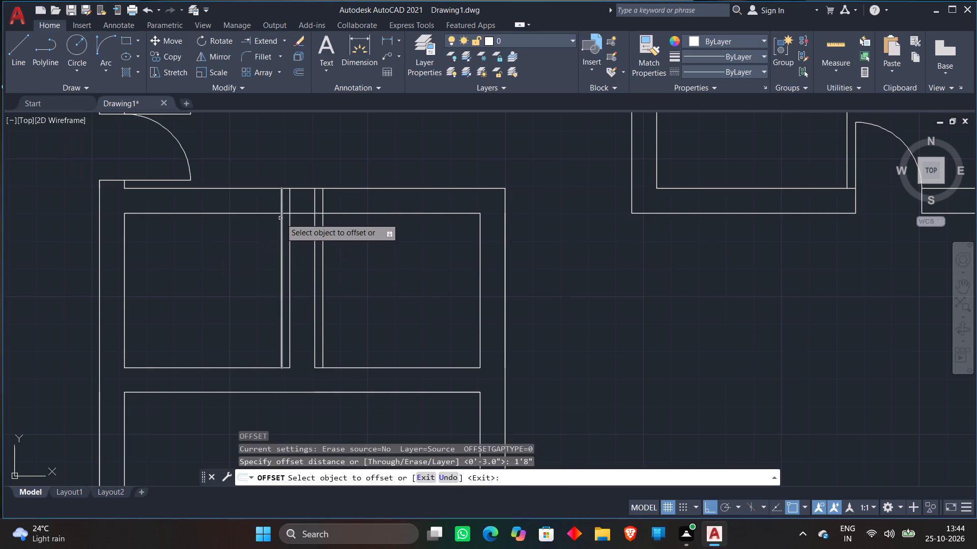
pyautogui.scroll(1, 280, 218)
pyautogui.scroll(-1, 280, 218)
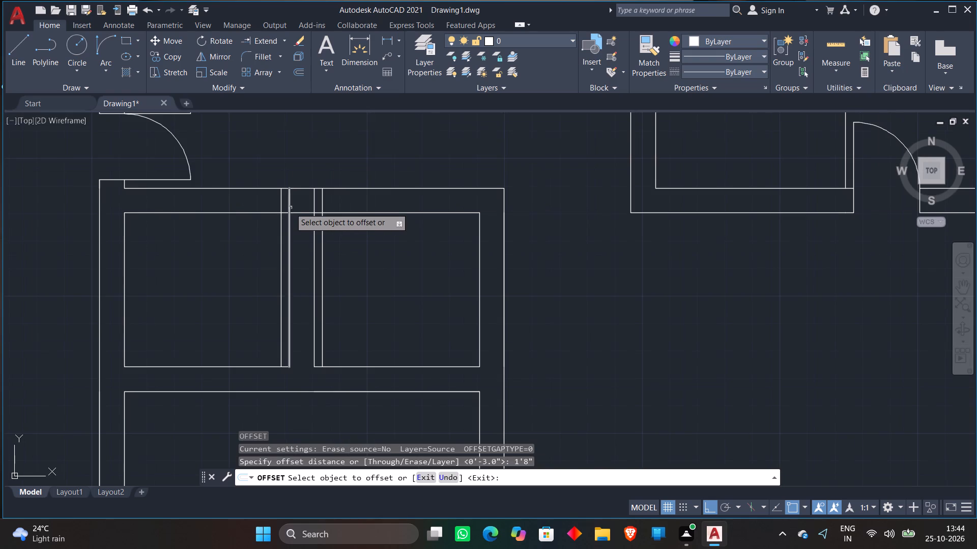
pyautogui.scroll(1, 293, 205)
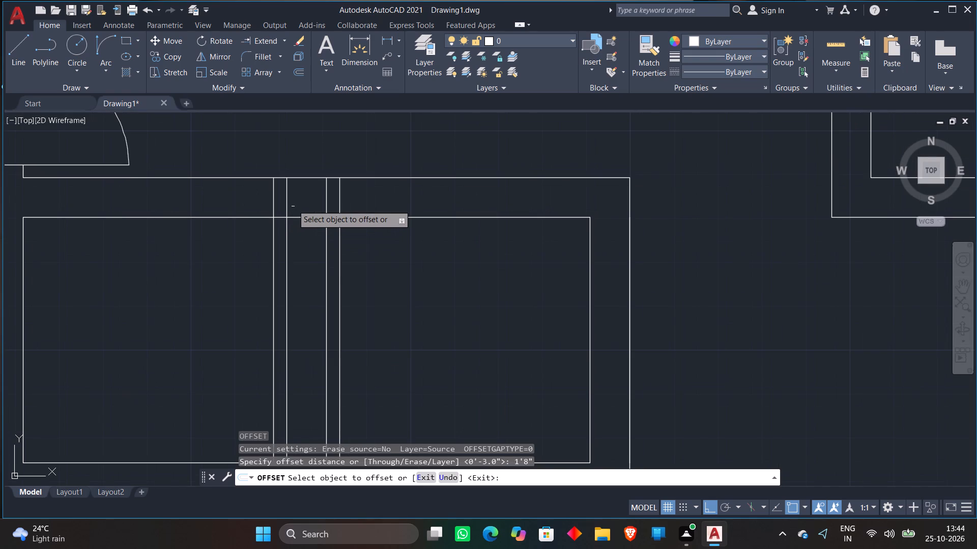
pyautogui.click(274, 252)
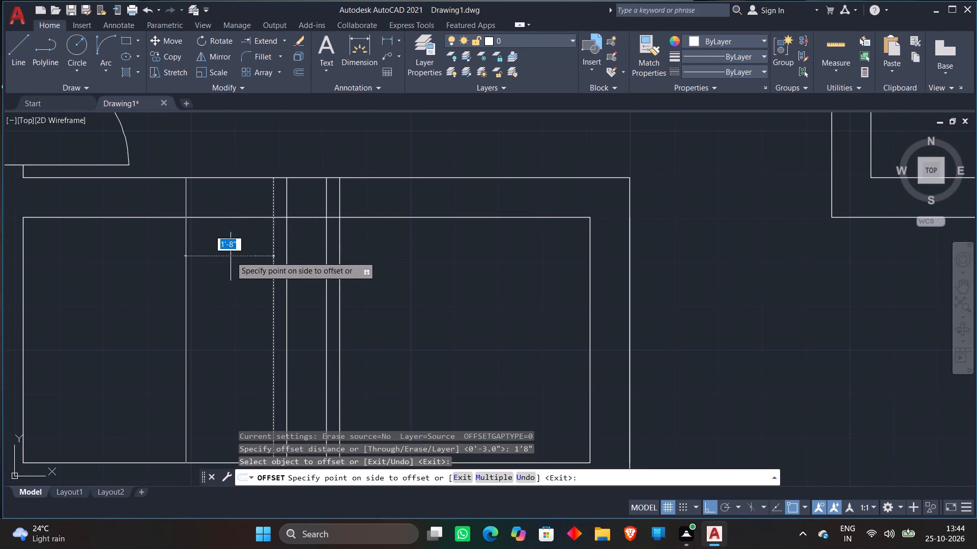
pyautogui.click(231, 256)
pyautogui.click(340, 255)
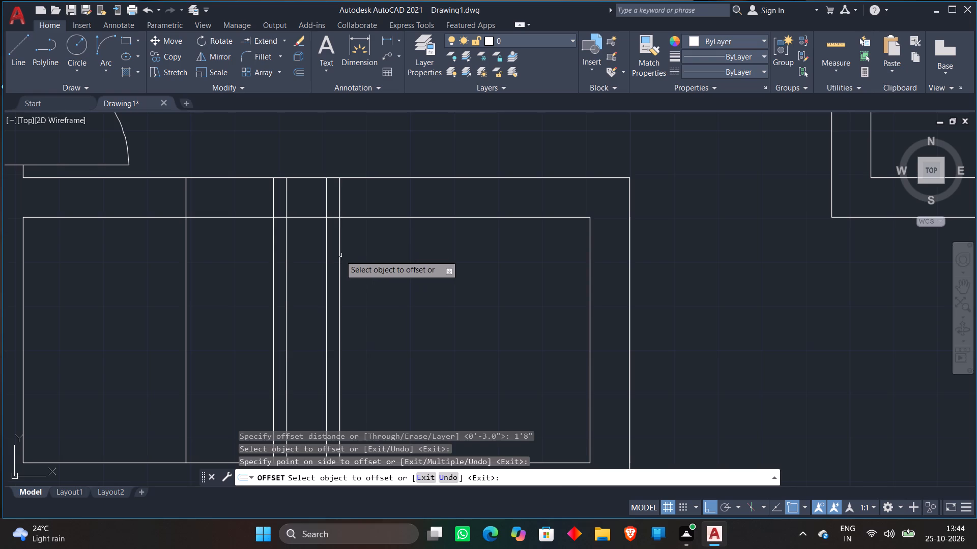
pyautogui.click(464, 252)
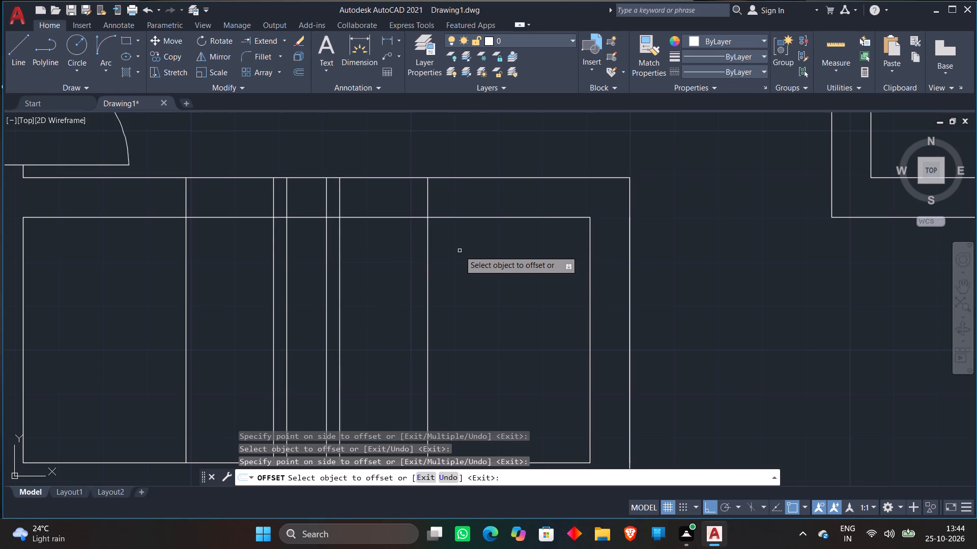
pyautogui.click(238, 219)
pyautogui.click(240, 272)
pyautogui.scroll(-2, 246, 264)
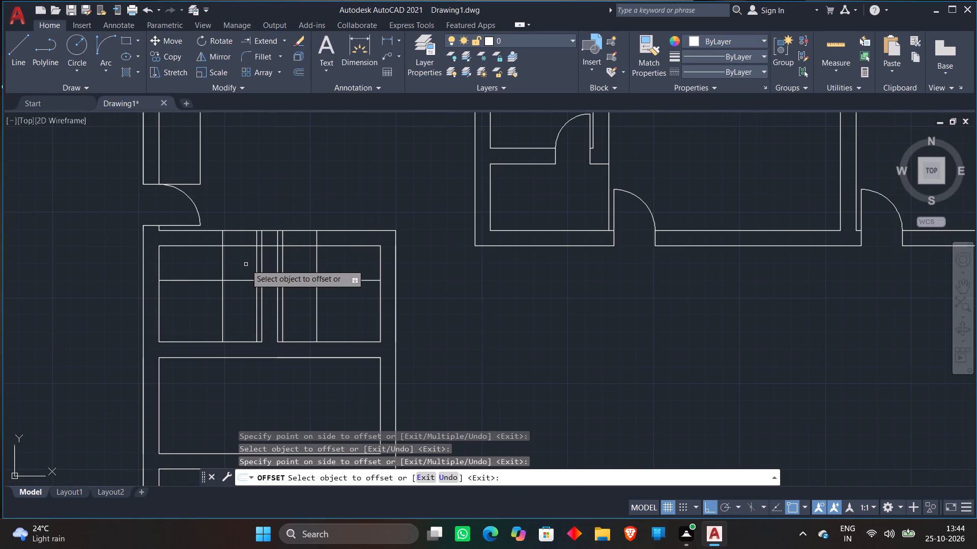
# Draw a quarter-circle door swing arc in each small room, from the outer jamb at the inner wall line to the jamb beside the partition.
pyautogui.click(99, 44)
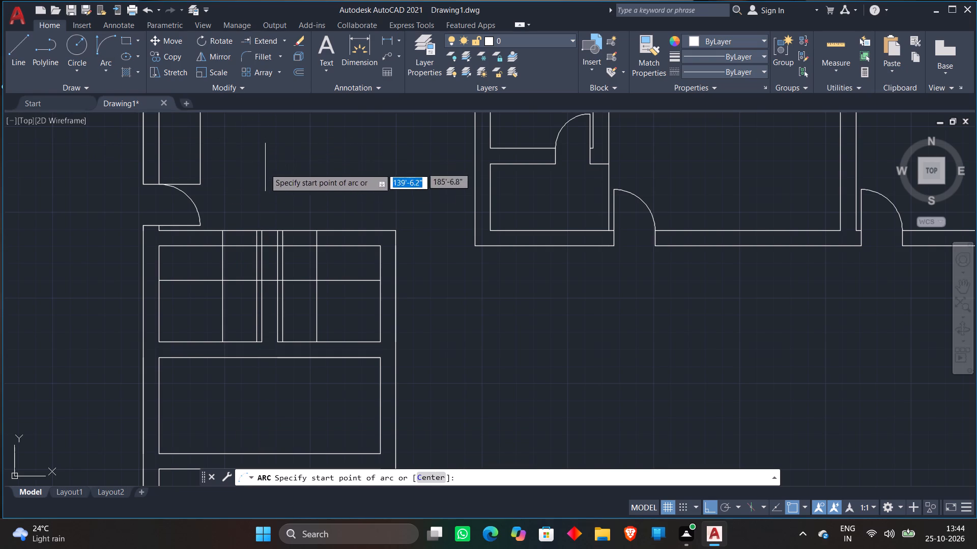
pyautogui.scroll(2, 221, 258)
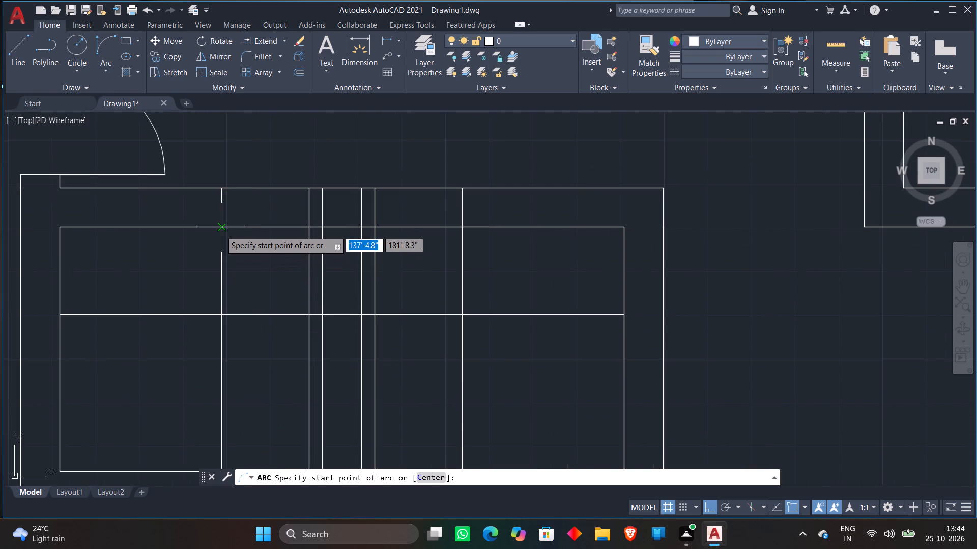
pyautogui.click(220, 231)
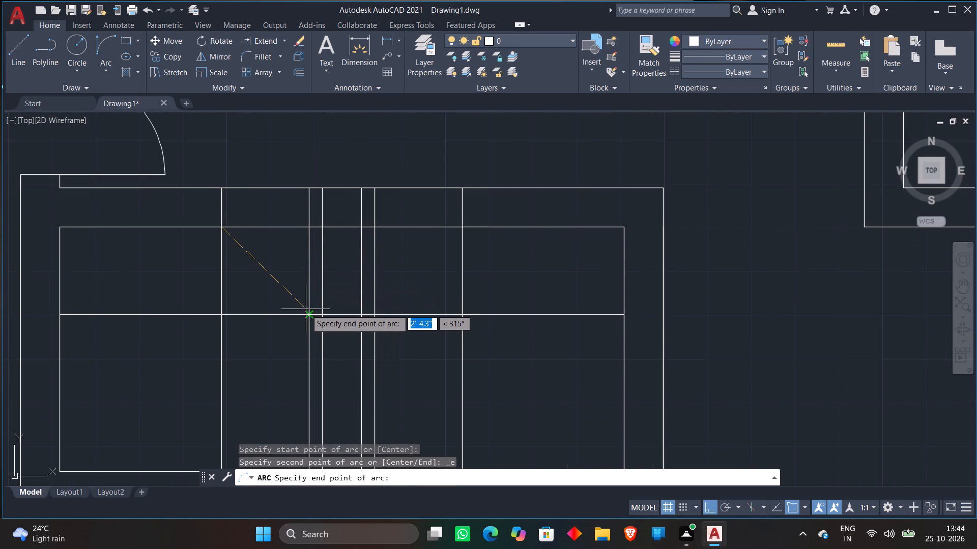
pyautogui.click(307, 312)
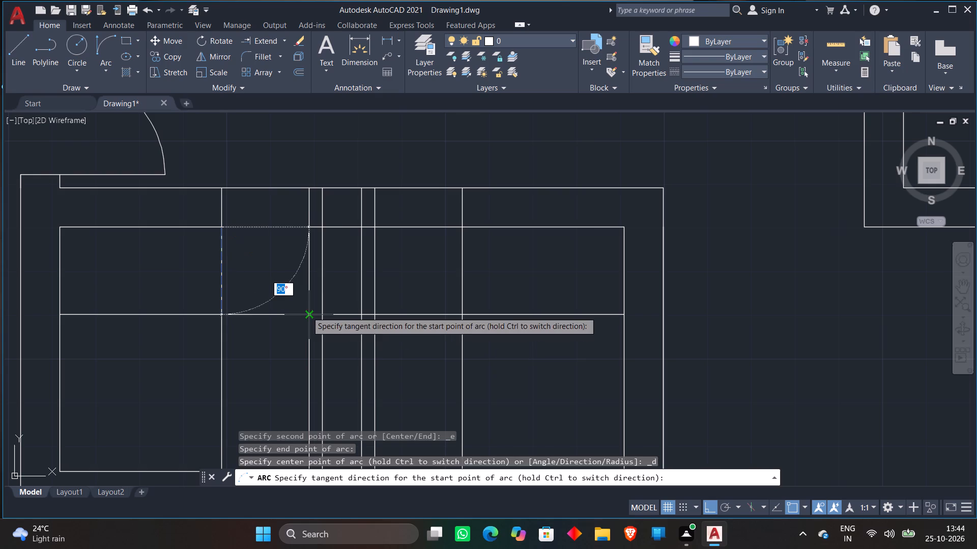
pyautogui.click(195, 351)
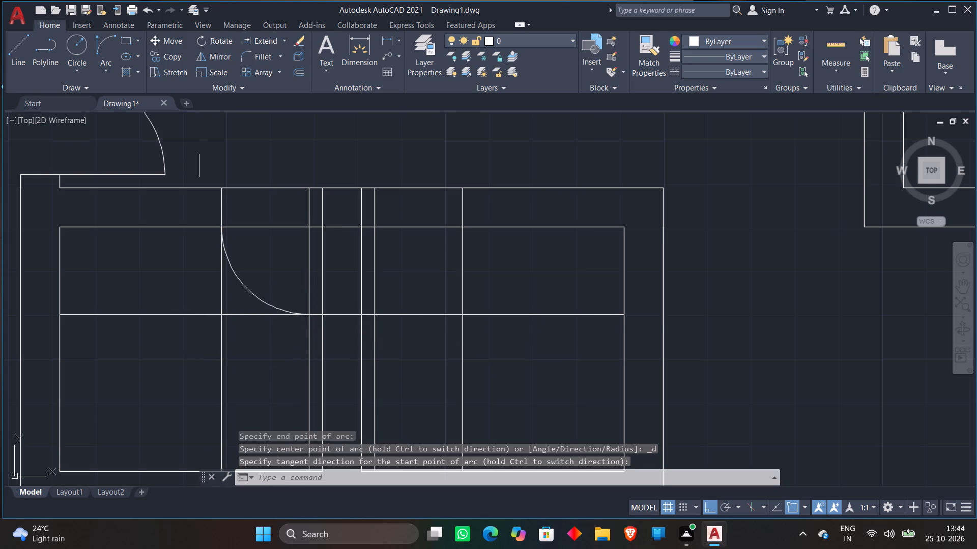
pyautogui.click(111, 49)
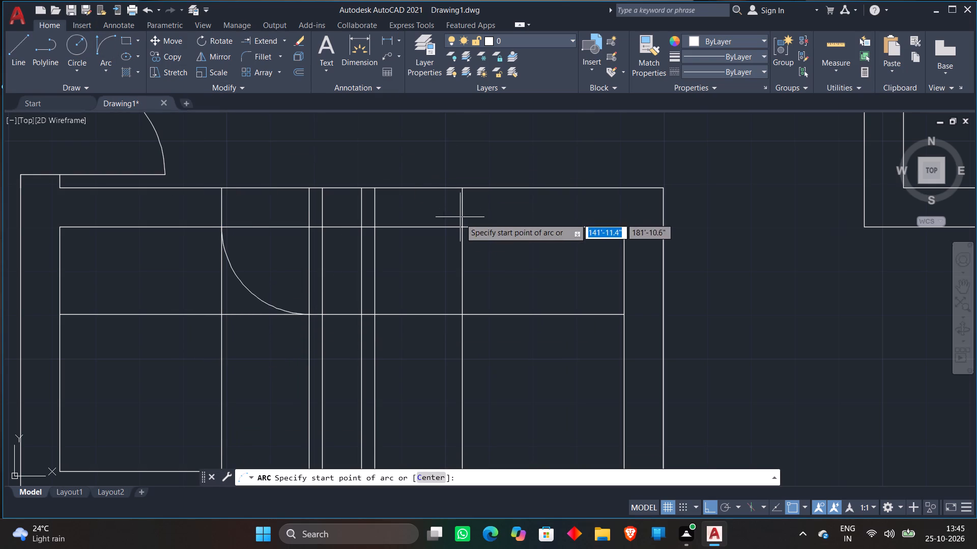
pyautogui.click(463, 228)
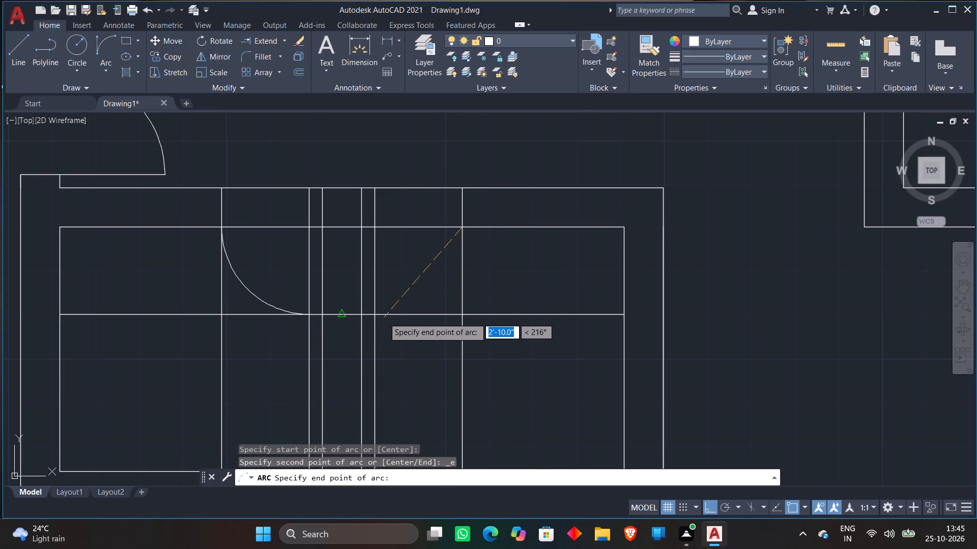
pyautogui.click(378, 313)
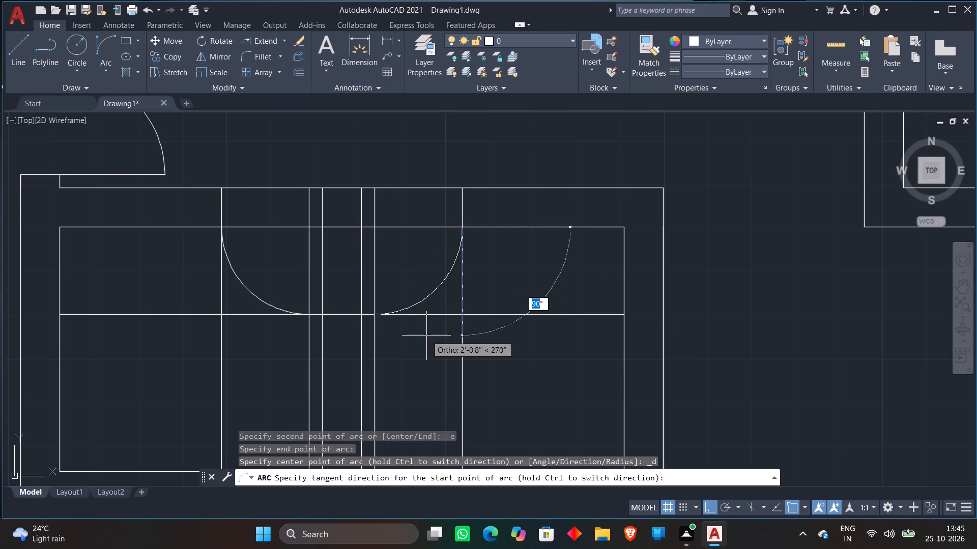
pyautogui.click(426, 335)
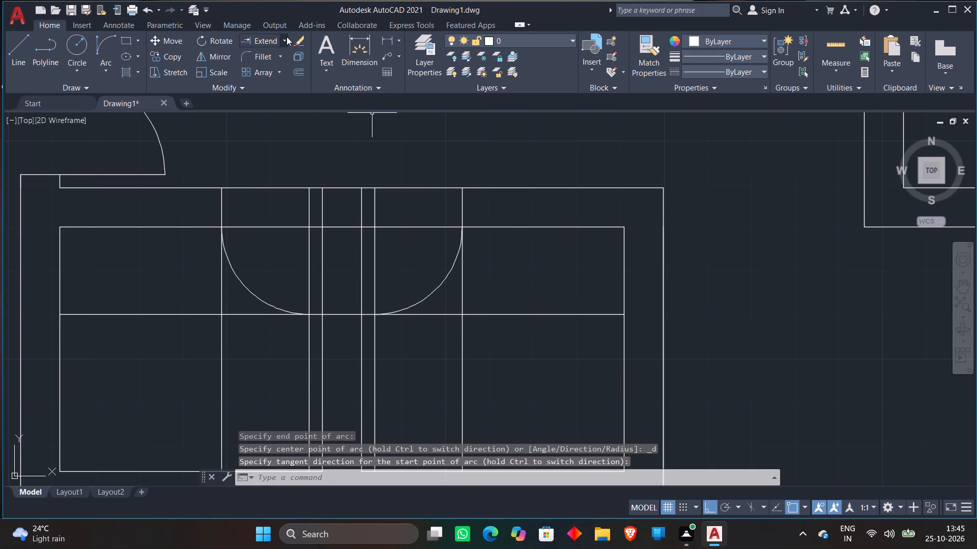
# Trim the construction lines around the right small room's door arc, leaving the door leaf and the jamb stub within the wall.
pyautogui.click(286, 37)
pyautogui.click(273, 62)
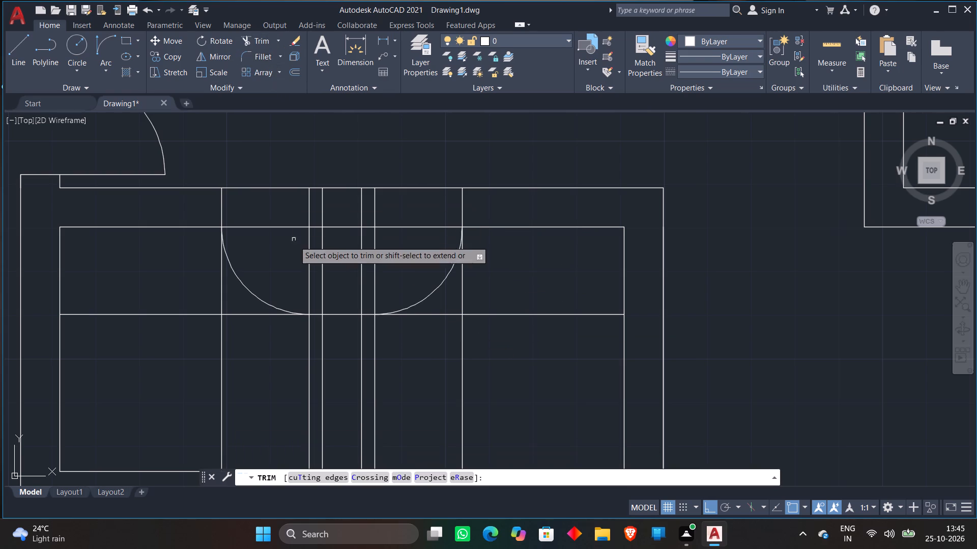
pyautogui.scroll(-2, 295, 245)
pyautogui.moveTo(372, 293); pyautogui.dragTo(426, 252, button='middle')
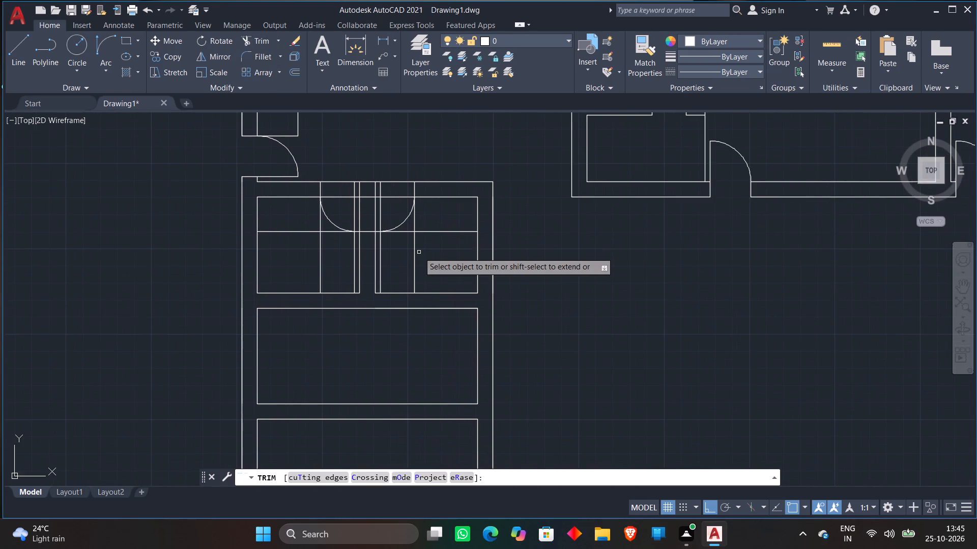
pyautogui.scroll(1, 417, 252)
pyautogui.click(435, 208)
pyautogui.click(400, 266)
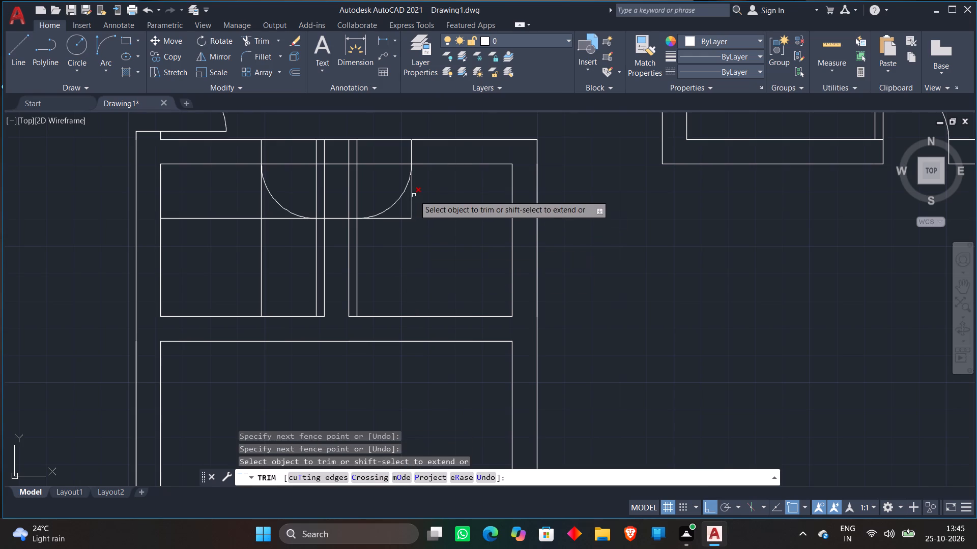
pyautogui.click(417, 195)
pyautogui.click(399, 233)
pyautogui.scroll(3, 349, 220)
pyautogui.click(354, 213)
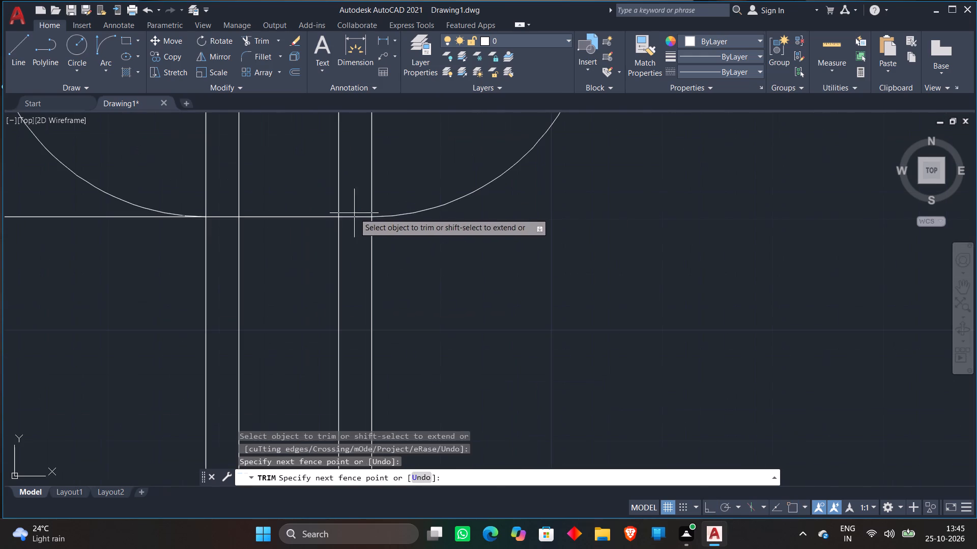
pyautogui.click(402, 241)
# Trim both upper wall lines across the right small room's doorway, plus the adjacent partition line's stub within the wall thickness.
pyautogui.scroll(-4, 403, 241)
pyautogui.scroll(3, 408, 189)
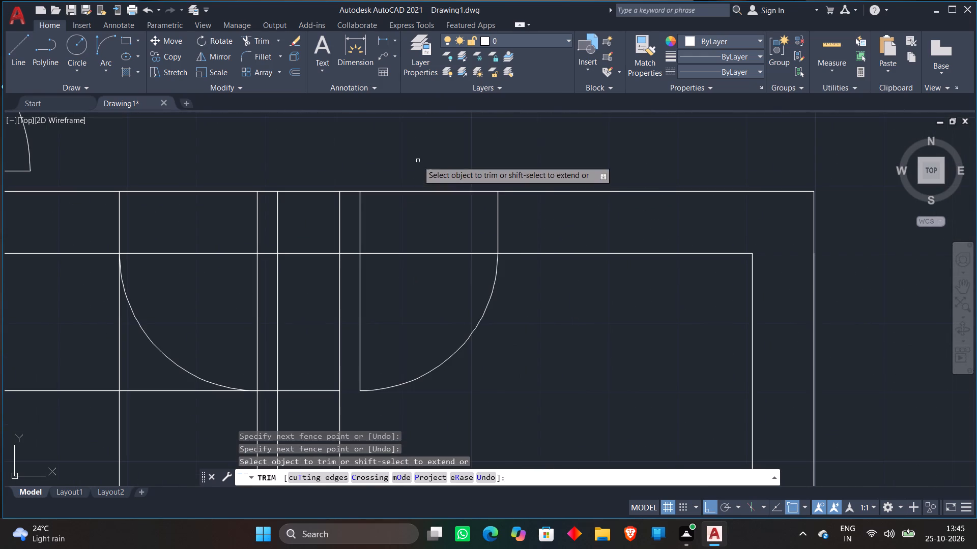
pyautogui.moveTo(418, 161); pyautogui.dragTo(418, 170)
pyautogui.click(421, 286)
pyautogui.click(340, 223)
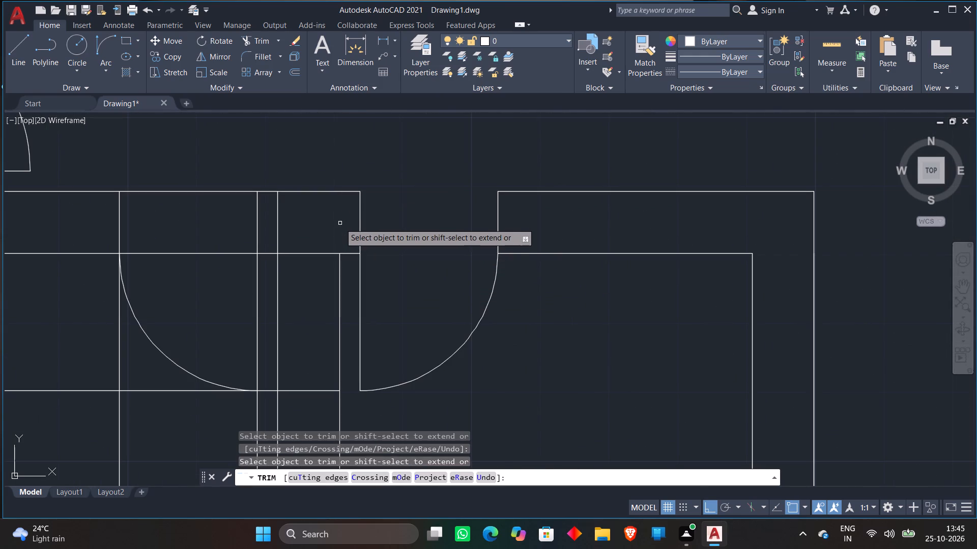
# Trim the horizontal and outer jamb construction lines outside the left small room's door arc.
pyautogui.moveTo(339, 225); pyautogui.dragTo(390, 193, button='middle')
pyautogui.scroll(-1, 390, 195)
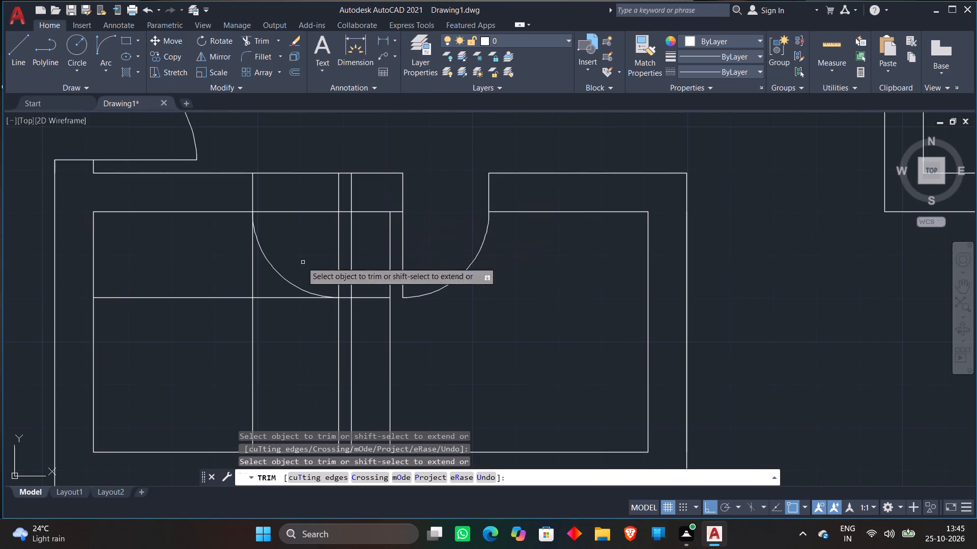
pyautogui.scroll(-1, 220, 262)
pyautogui.moveTo(220, 263); pyautogui.dragTo(288, 195, button='middle')
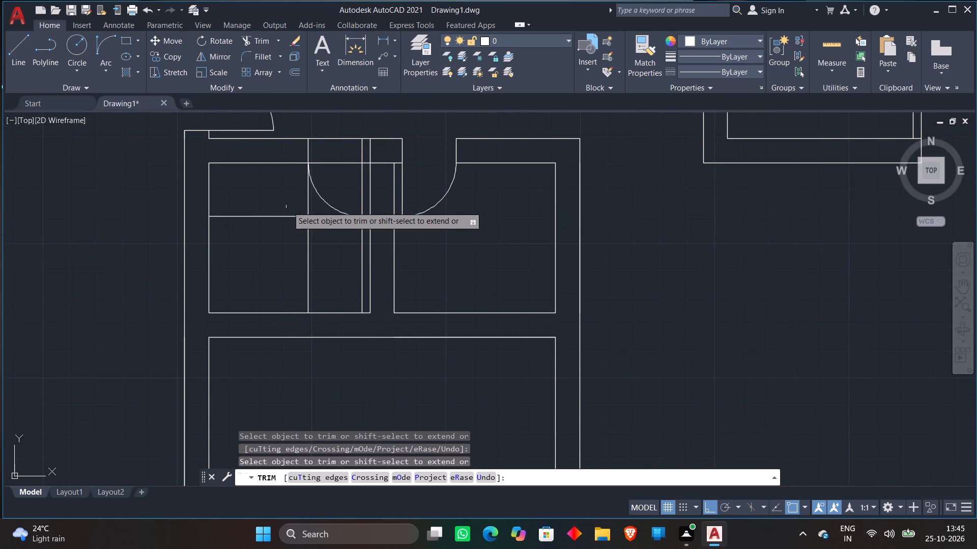
pyautogui.scroll(1, 283, 211)
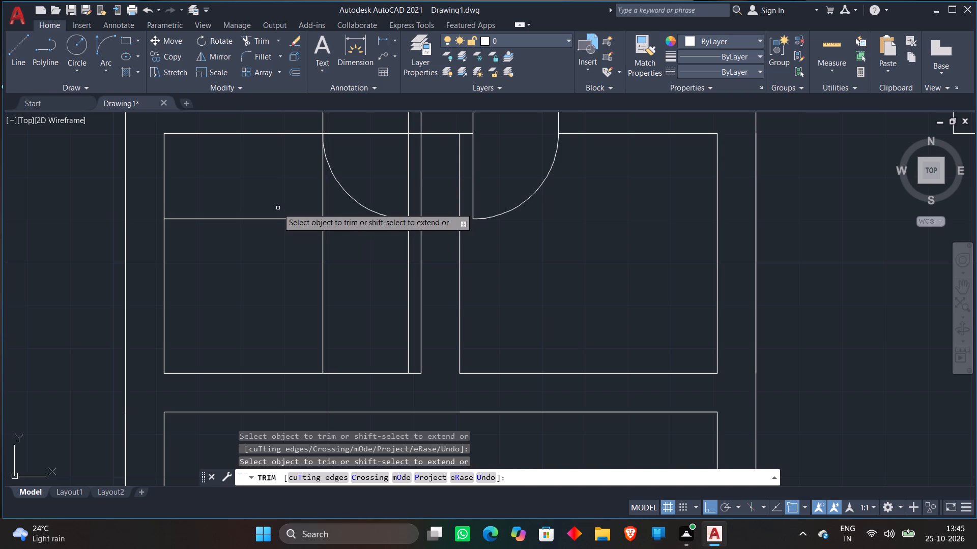
pyautogui.click(278, 208)
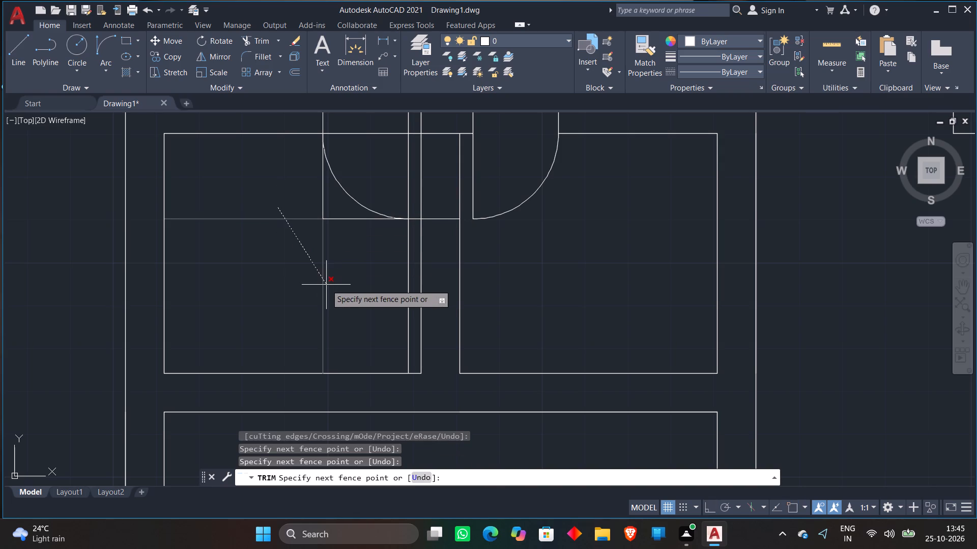
pyautogui.click(326, 285)
pyautogui.moveTo(324, 279); pyautogui.dragTo(324, 323, button='middle')
pyautogui.scroll(1, 339, 292)
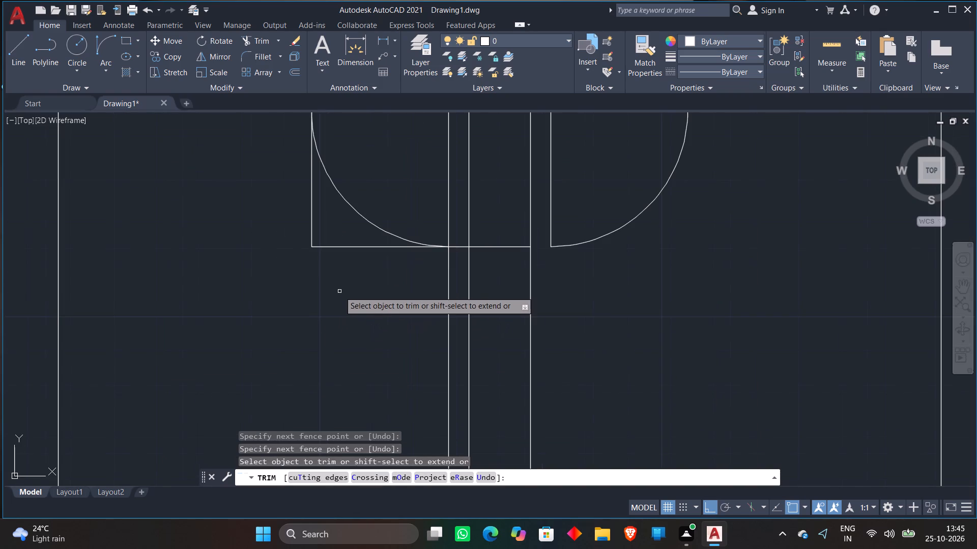
pyautogui.click(303, 211)
pyautogui.click(339, 271)
# Trim the left door leaf line below the arc and the leftover horizontal construction line from the leaf across the partition.
pyautogui.scroll(-1, 339, 271)
pyautogui.moveTo(339, 271); pyautogui.dragTo(337, 297, button='middle')
pyautogui.scroll(2, 390, 320)
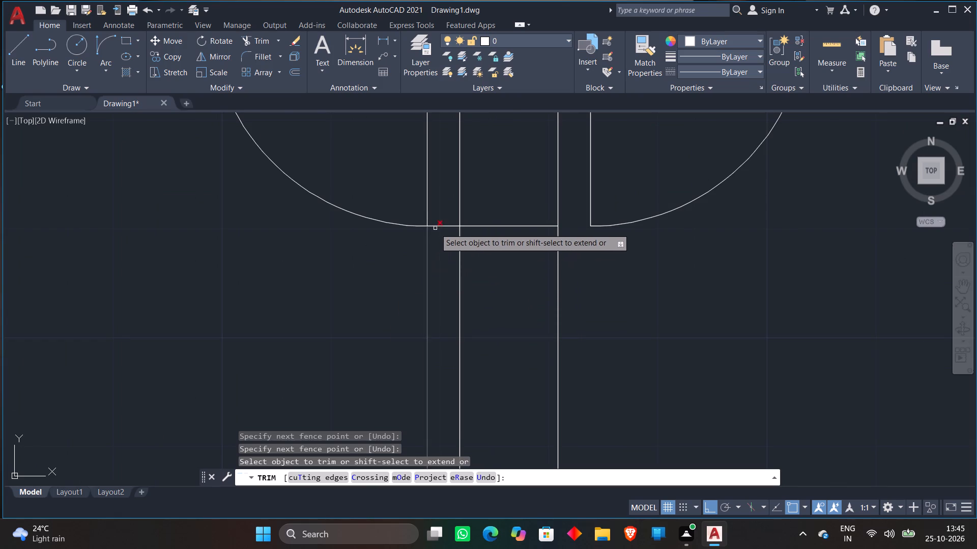
pyautogui.click(437, 226)
pyautogui.click(433, 236)
pyautogui.click(397, 274)
pyautogui.scroll(-2, 389, 283)
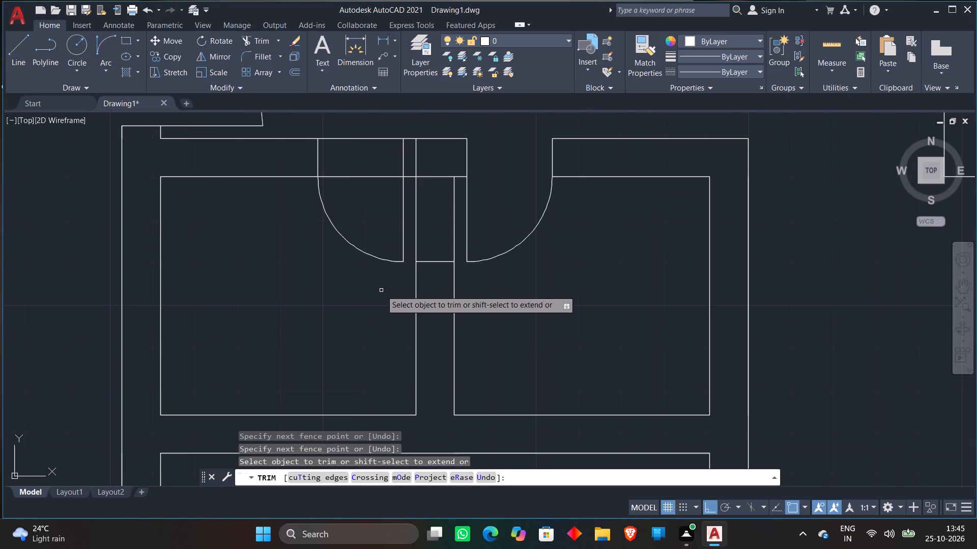
pyautogui.moveTo(369, 230); pyautogui.dragTo(368, 245, button='middle')
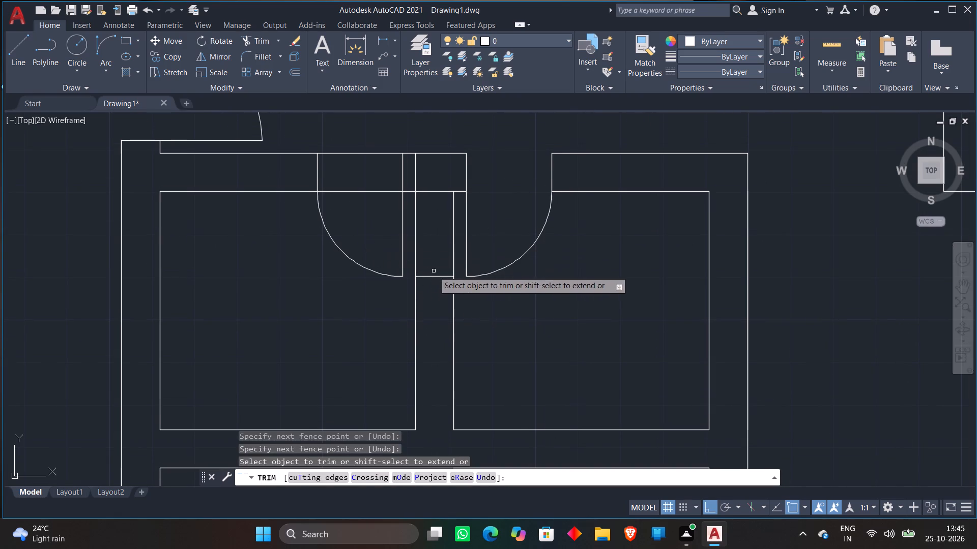
pyautogui.click(435, 270)
pyautogui.click(434, 306)
# Trim both upper wall lines across the left small room's doorway, plus the partition line stub and inner wall line within the wall junction.
pyautogui.click(379, 151)
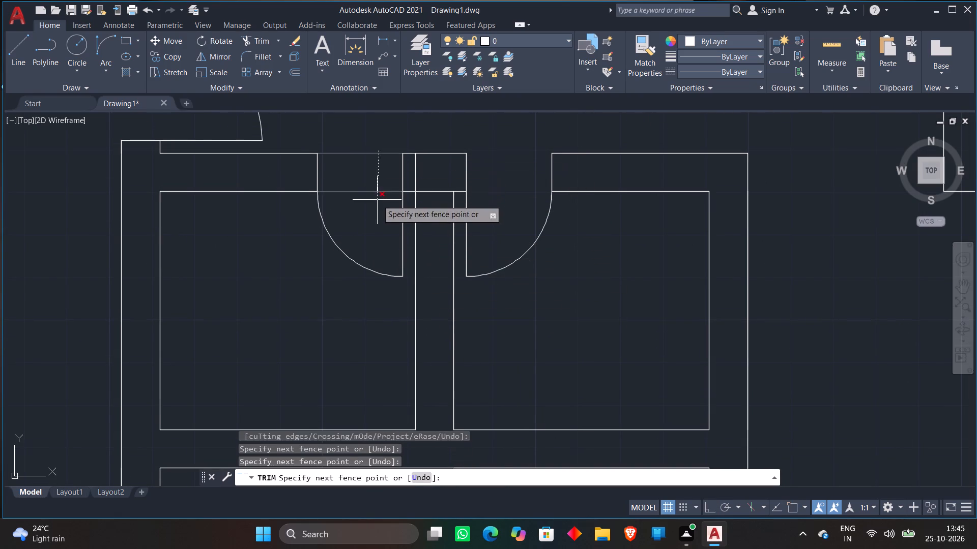
pyautogui.click(377, 200)
pyautogui.click(413, 174)
pyautogui.click(420, 173)
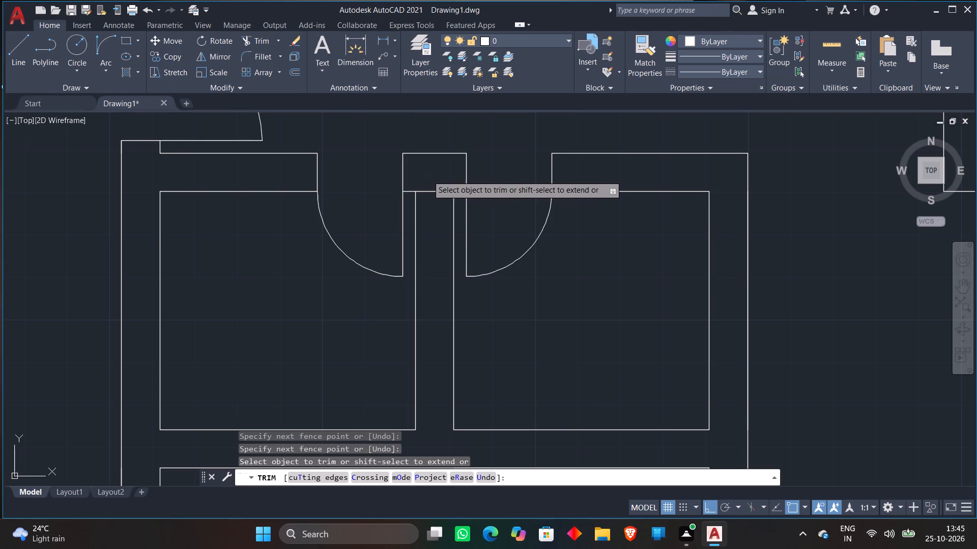
pyautogui.click(430, 187)
pyautogui.click(433, 201)
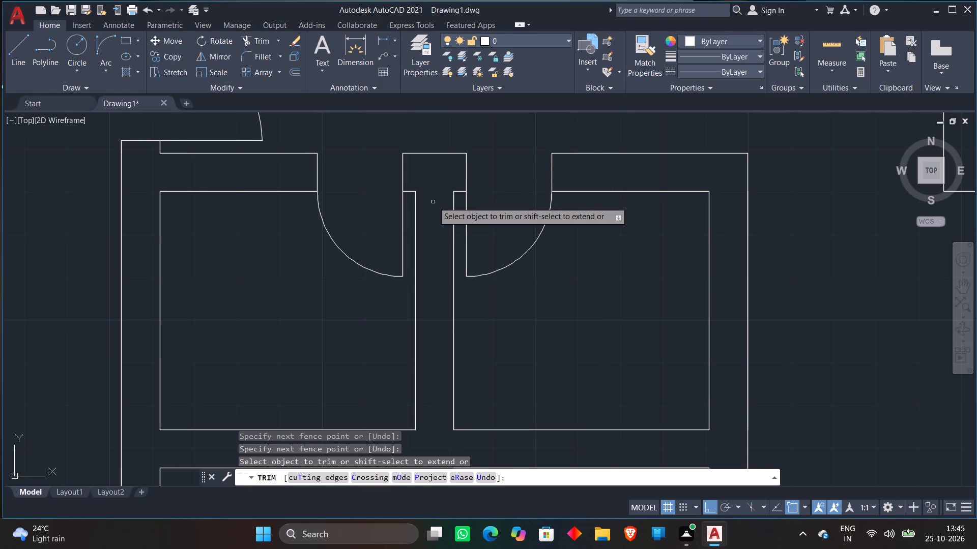
pyautogui.press('space')
# Offset the middle room's lower wall line 3" up and the lower room's right wall line 3" left, into the rooms.
pyautogui.scroll(-1, 433, 202)
pyautogui.scroll(-2, 468, 250)
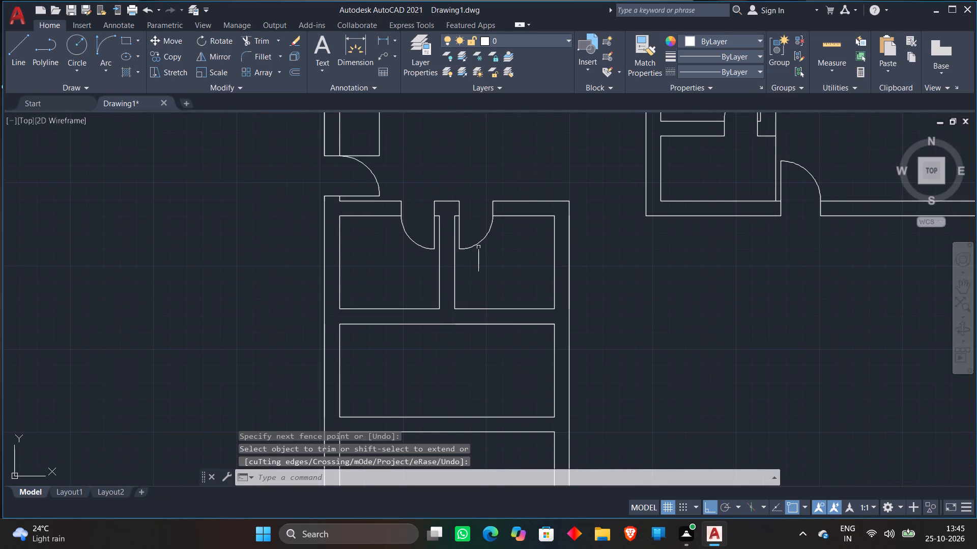
pyautogui.scroll(-1, 478, 247)
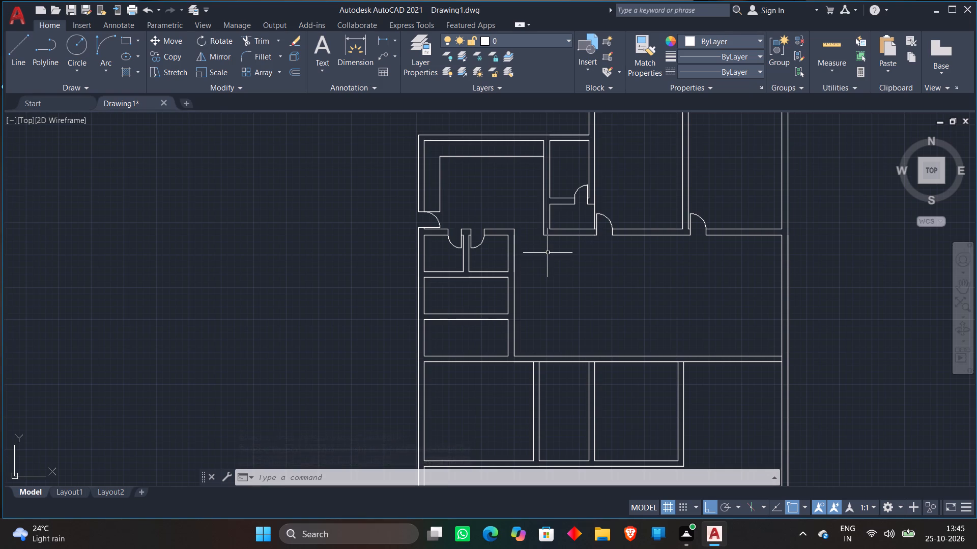
pyautogui.scroll(-1, 548, 253)
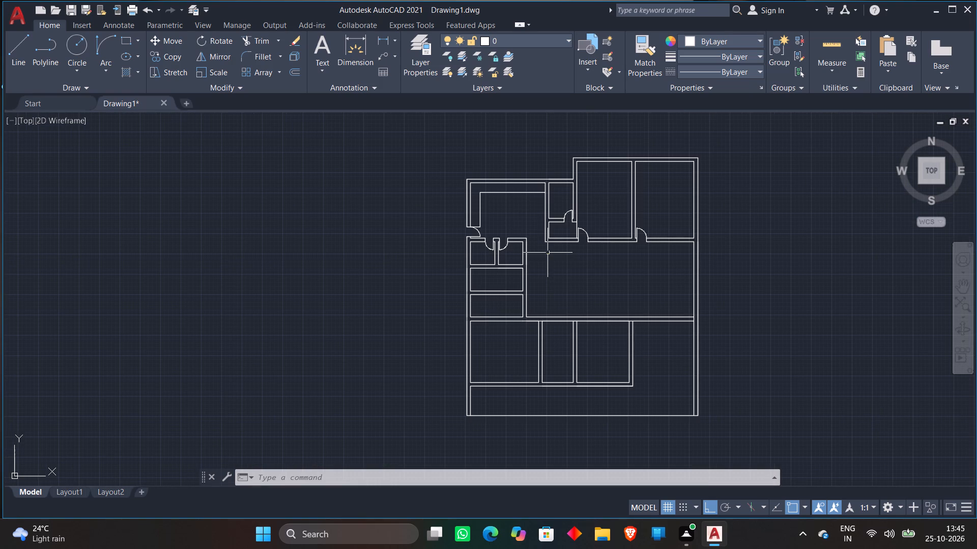
pyautogui.scroll(-1, 548, 253)
pyautogui.scroll(3, 533, 276)
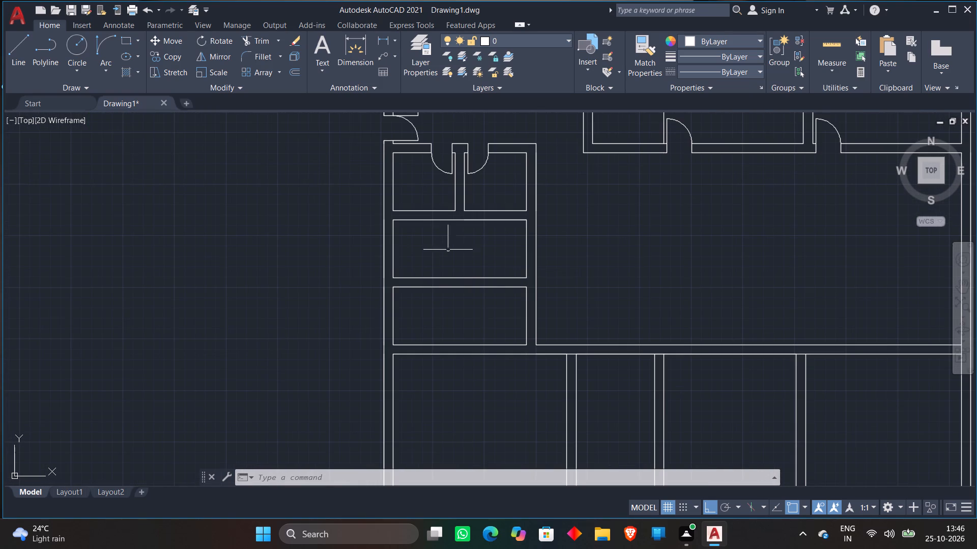
pyautogui.moveTo(471, 256); pyautogui.dragTo(463, 271, button='middle')
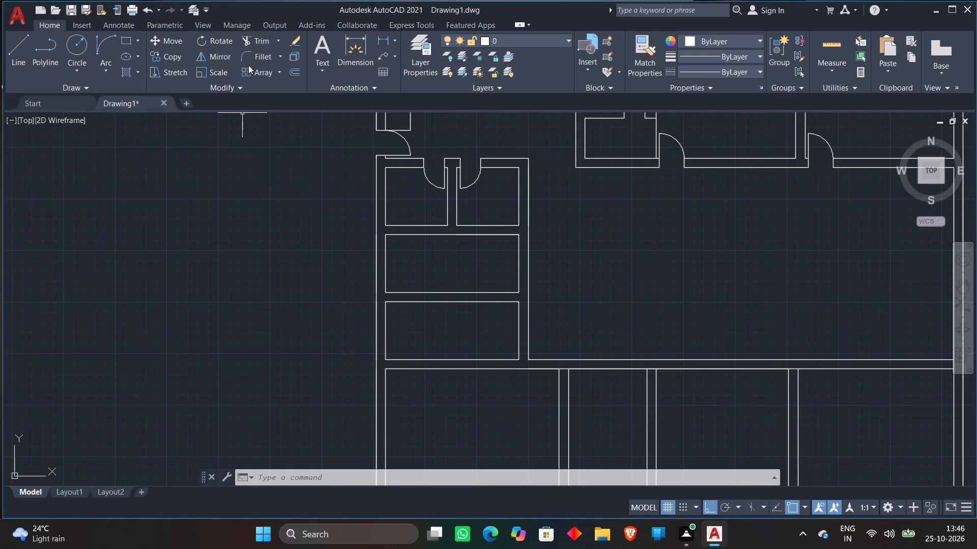
pyautogui.click(294, 71)
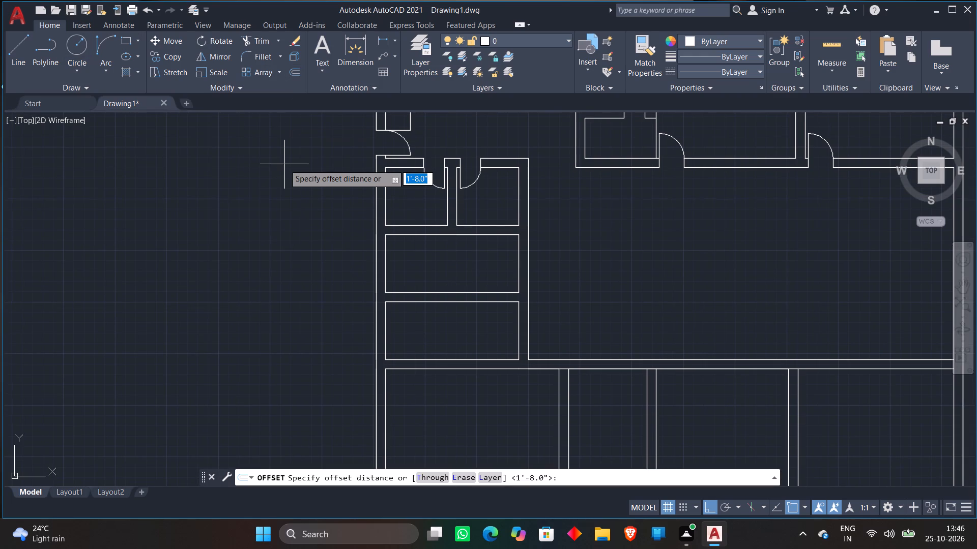
pyautogui.press('3')
pyautogui.hotkey('shift', '"')
pyautogui.press('Return')
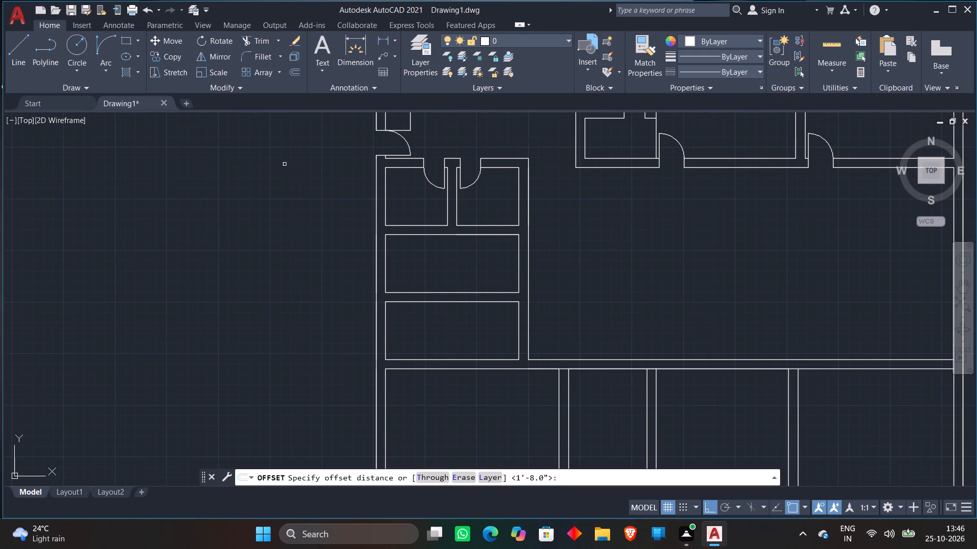
pyautogui.moveTo(435, 244); pyautogui.dragTo(385, 257, button='middle')
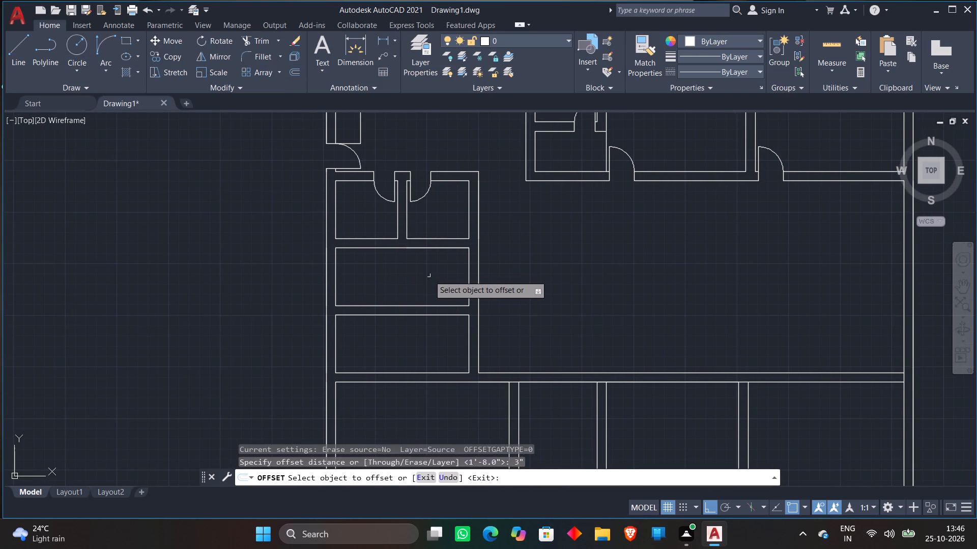
pyautogui.click(442, 304)
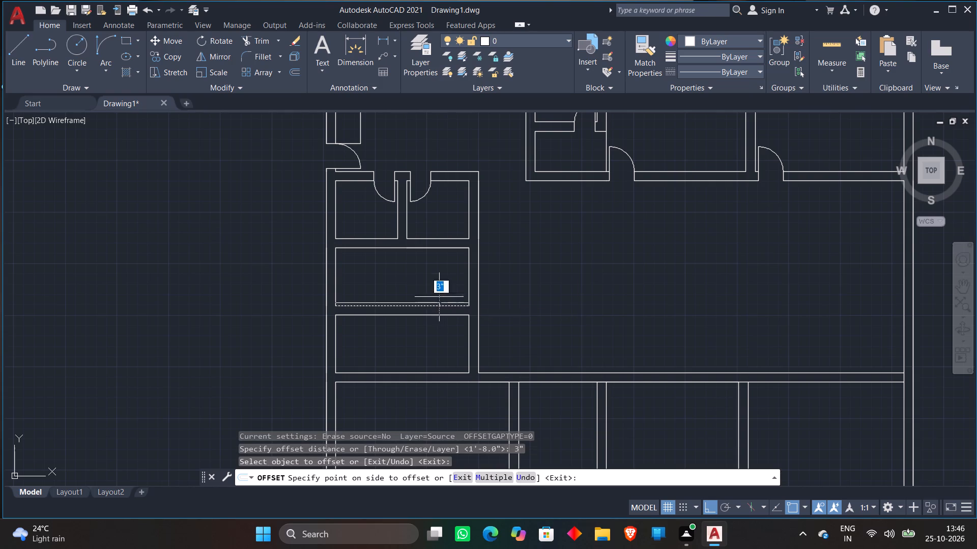
pyautogui.click(434, 274)
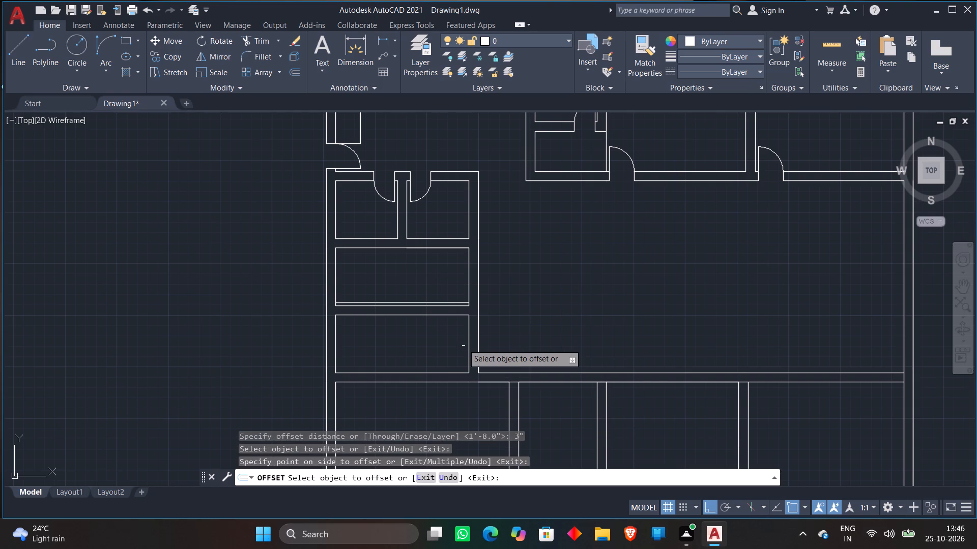
pyautogui.click(469, 348)
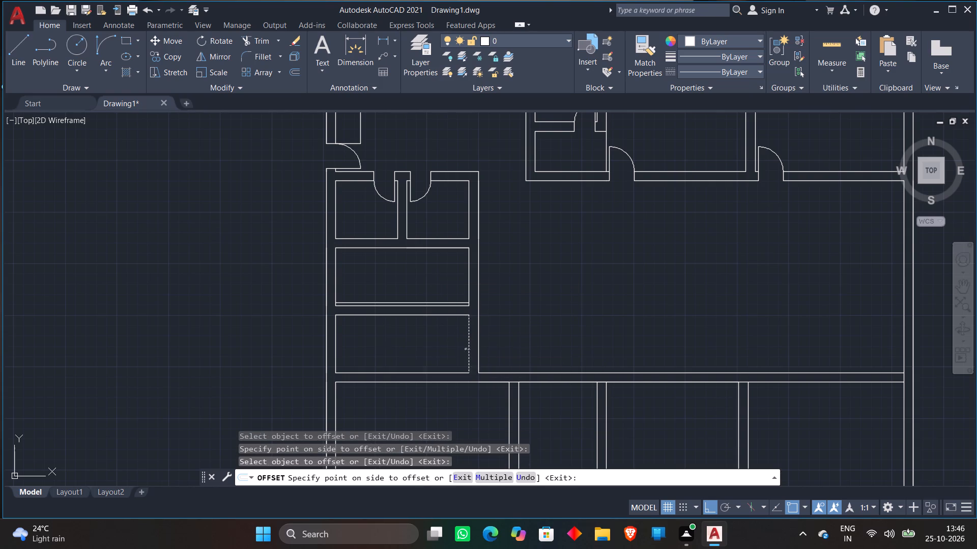
pyautogui.click(384, 349)
pyautogui.press('space')
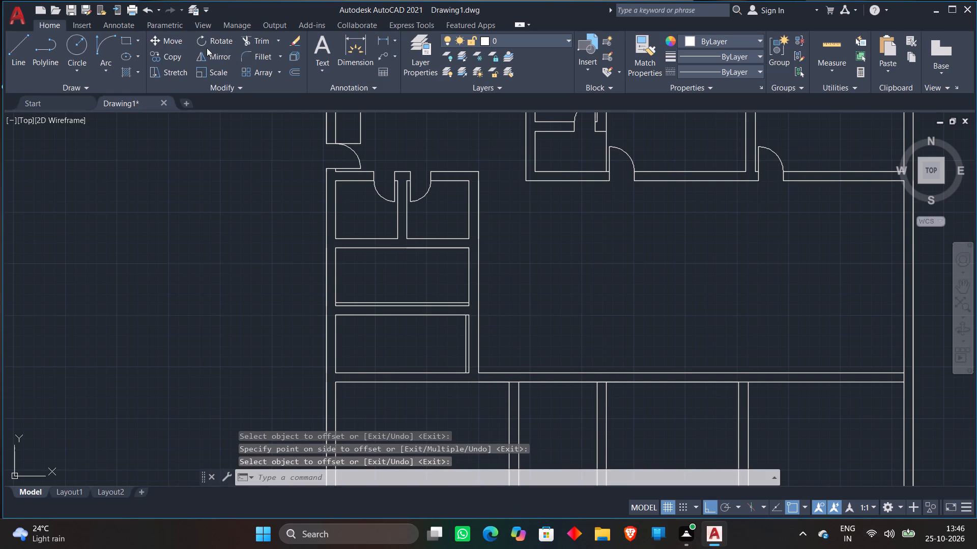
# Extend the middle room's new line across its right wall and the lower room's new line down across its bottom wall.
pyautogui.click(276, 39)
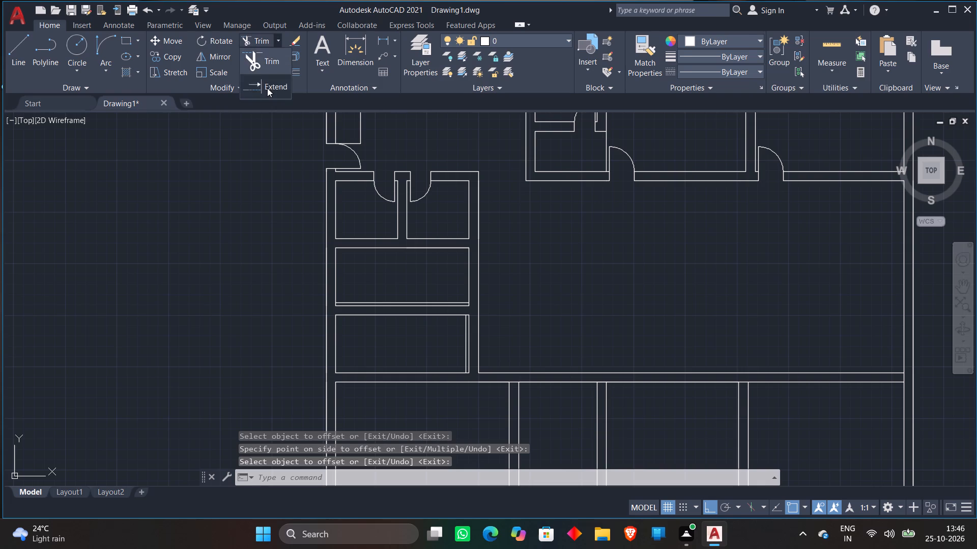
pyautogui.click(267, 88)
pyautogui.scroll(2, 469, 320)
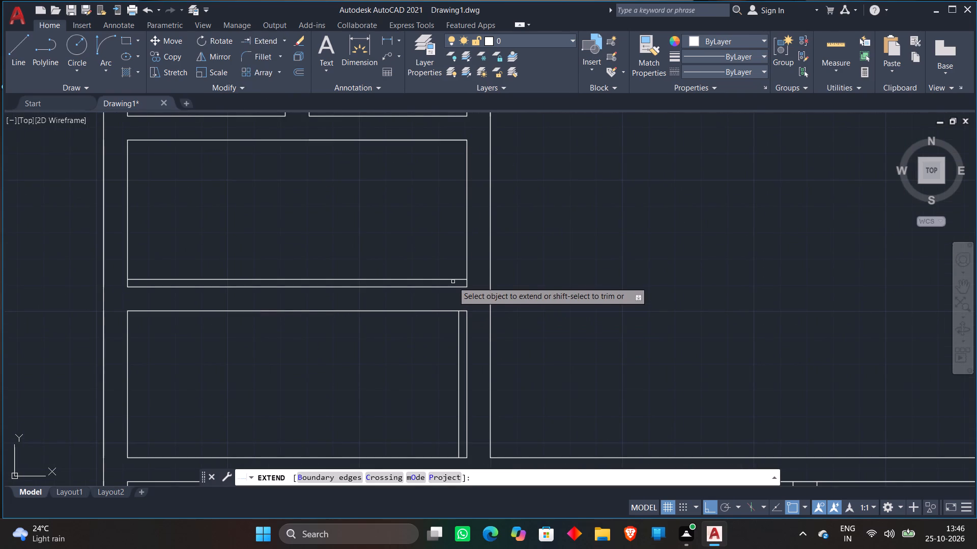
pyautogui.click(454, 279)
pyautogui.scroll(-2, 449, 238)
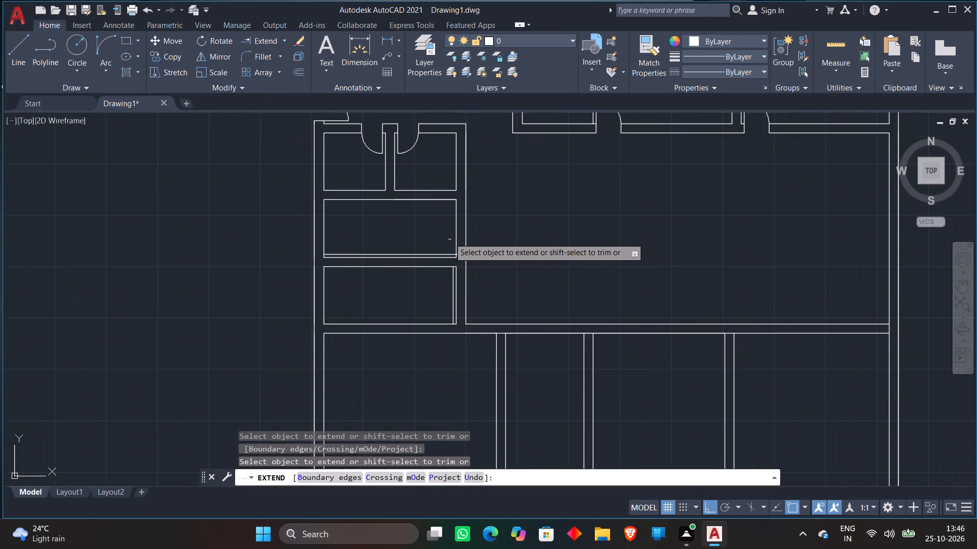
pyautogui.scroll(3, 457, 326)
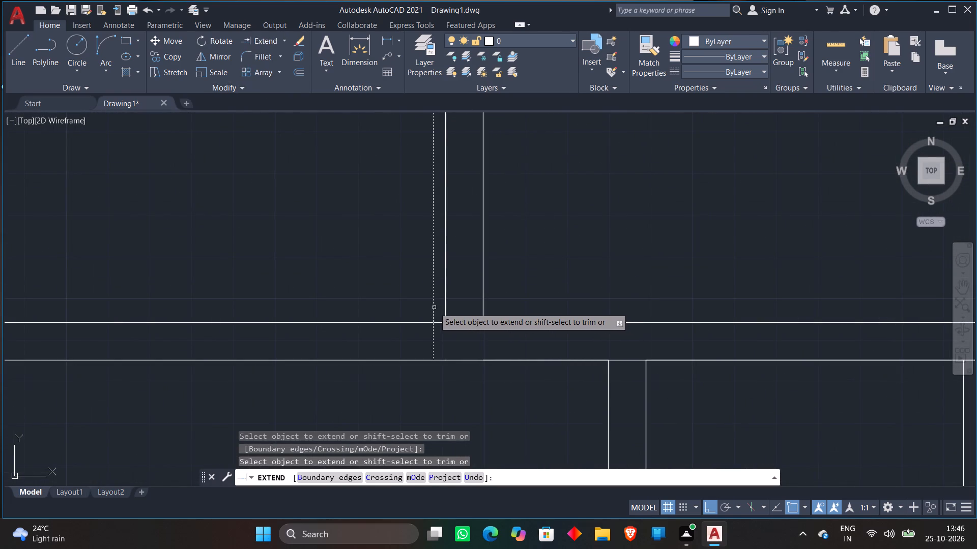
pyautogui.click(434, 308)
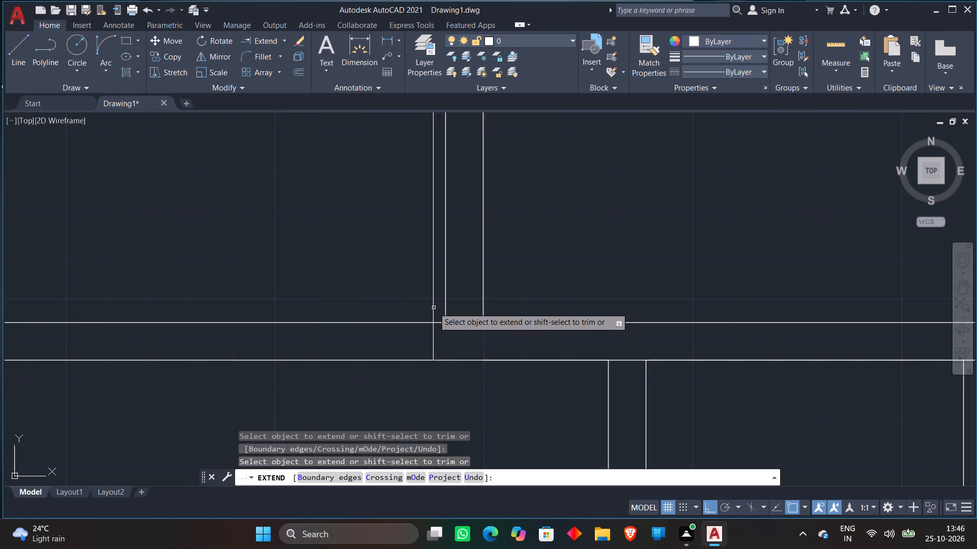
pyautogui.press('space')
# Offset the lower room's inner door line 1'8" left and the middle room's inner door line 1'8" up.
pyautogui.scroll(-1, 432, 297)
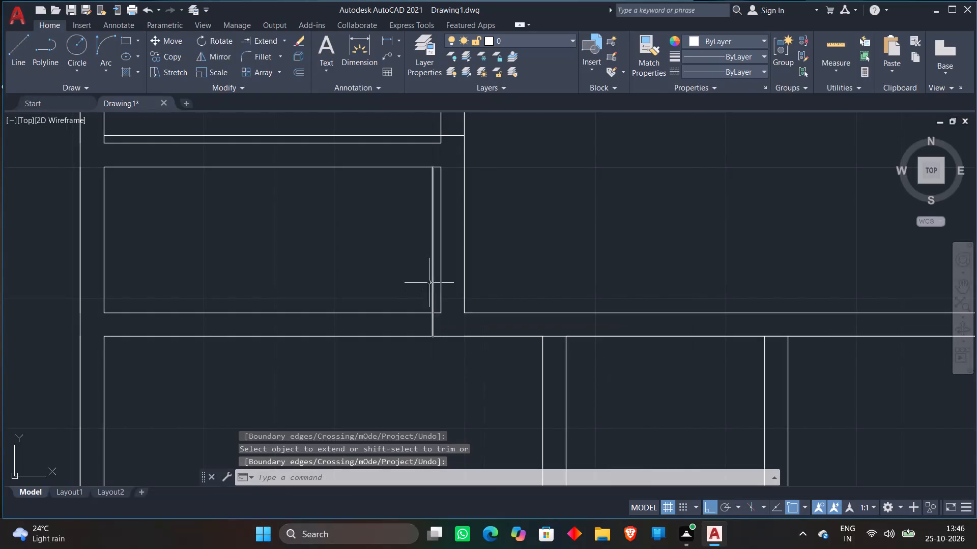
pyautogui.scroll(-1, 397, 269)
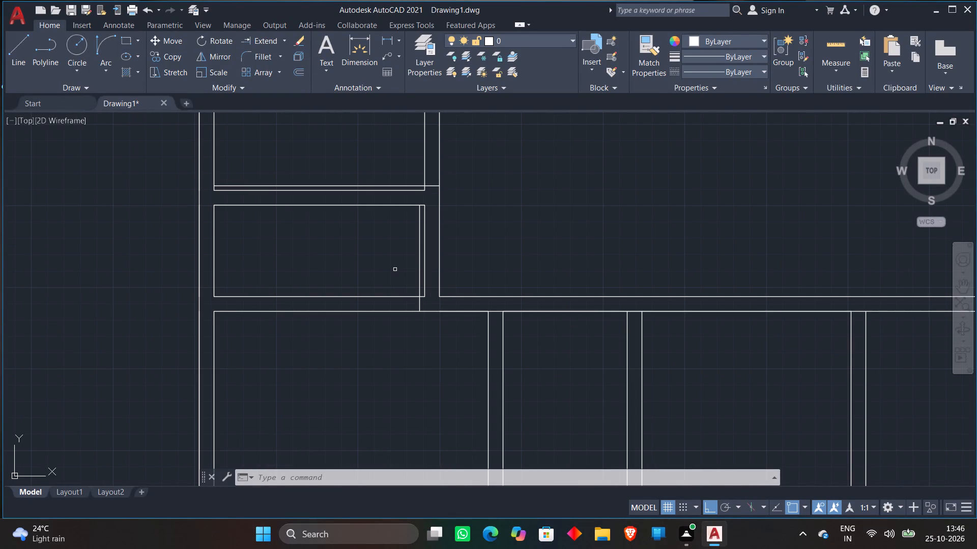
pyautogui.click(297, 72)
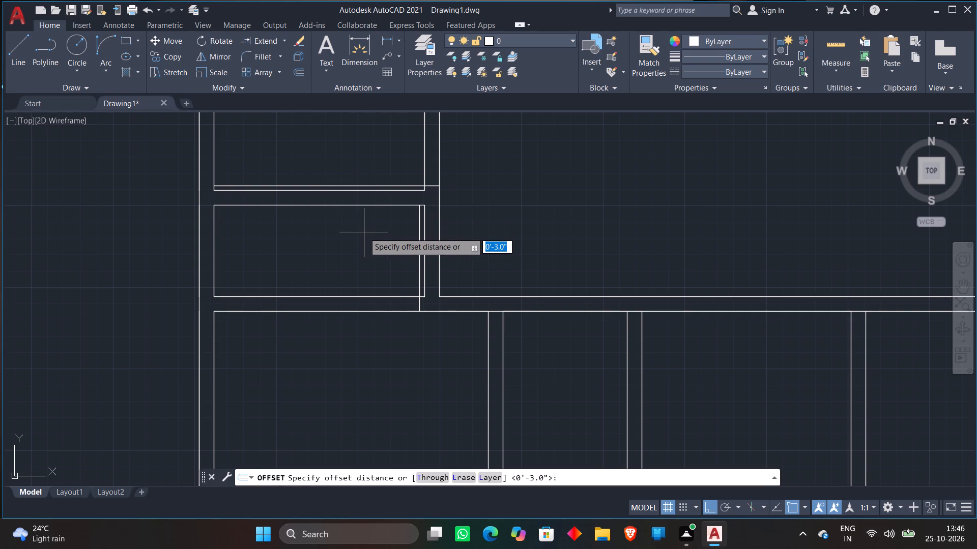
pyautogui.write("1'8")
pyautogui.hotkey('shift', '"')
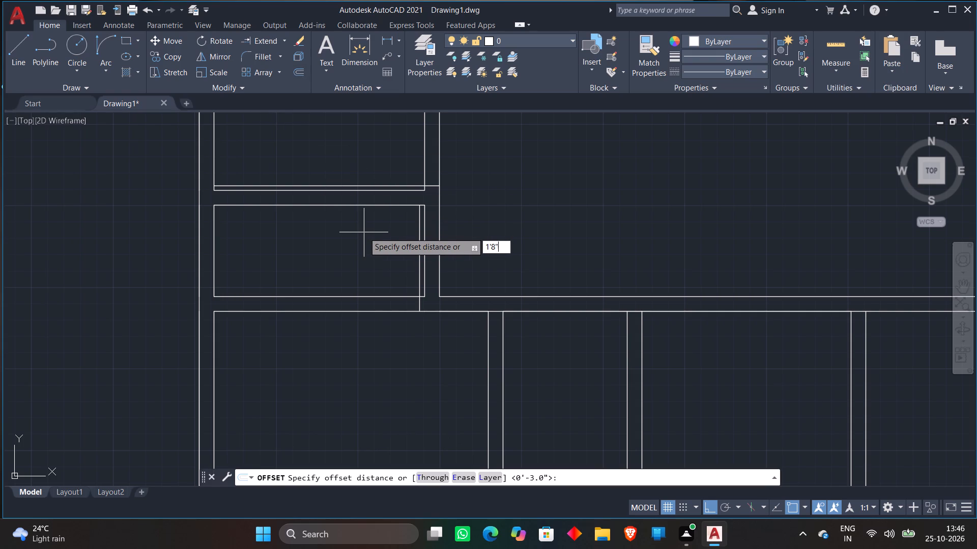
pyautogui.press('Return')
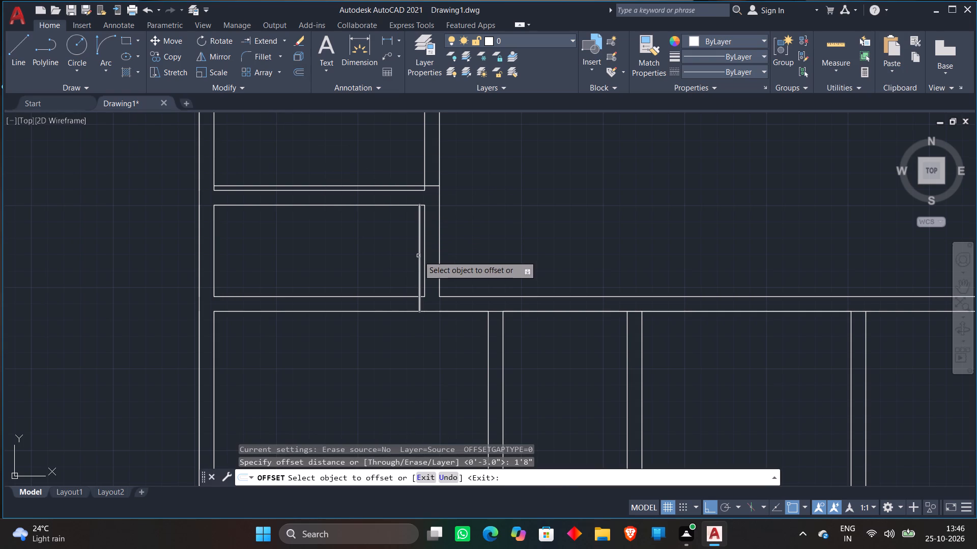
pyautogui.click(418, 256)
pyautogui.click(321, 262)
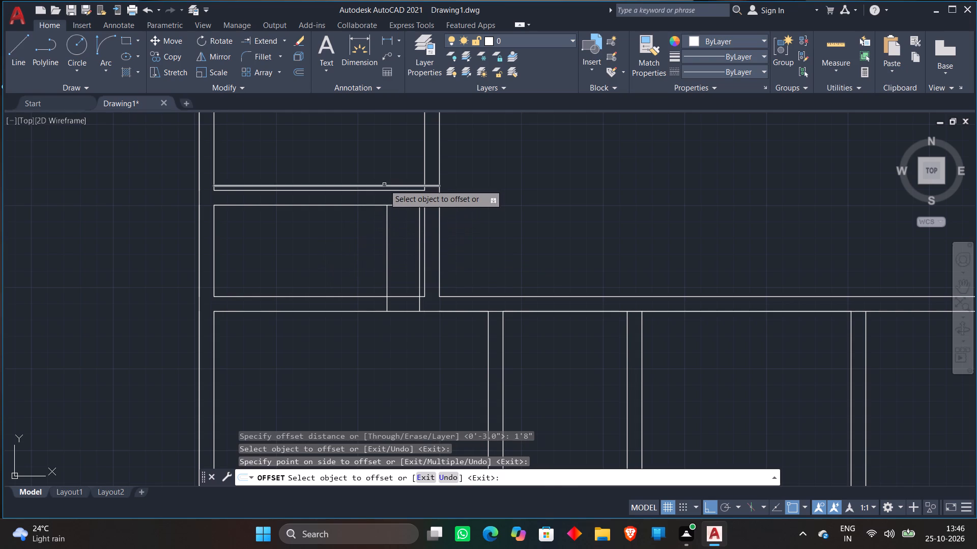
pyautogui.click(384, 186)
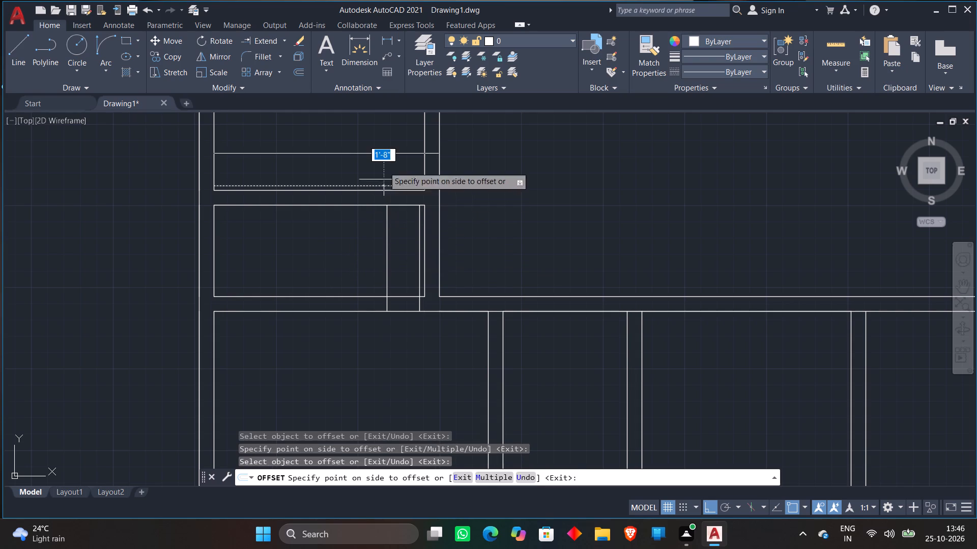
pyautogui.click(384, 127)
# Offset the lower room's bottom wall line 1'8" up and the middle room's right wall line 1'8" left, into the rooms.
pyautogui.scroll(-1, 387, 165)
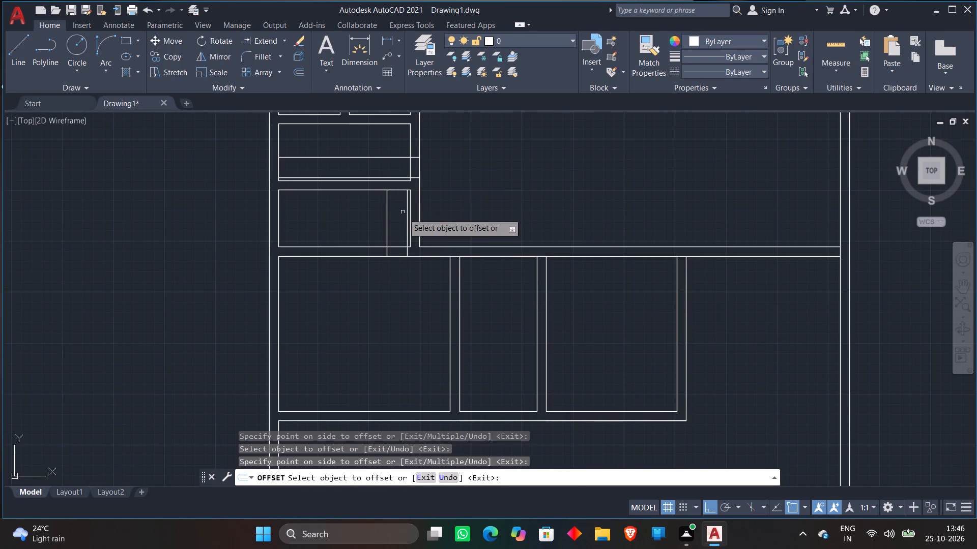
pyautogui.scroll(2, 400, 233)
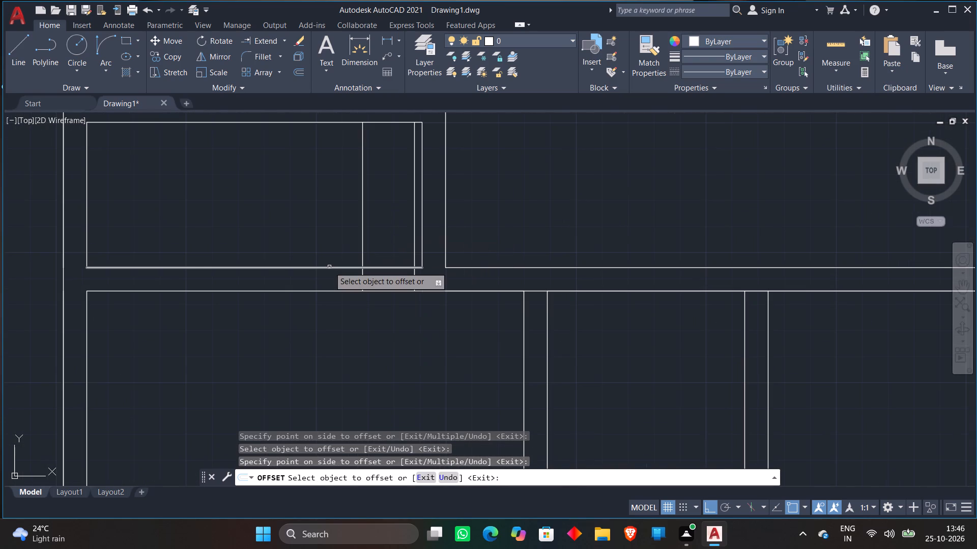
pyautogui.click(329, 267)
pyautogui.click(328, 204)
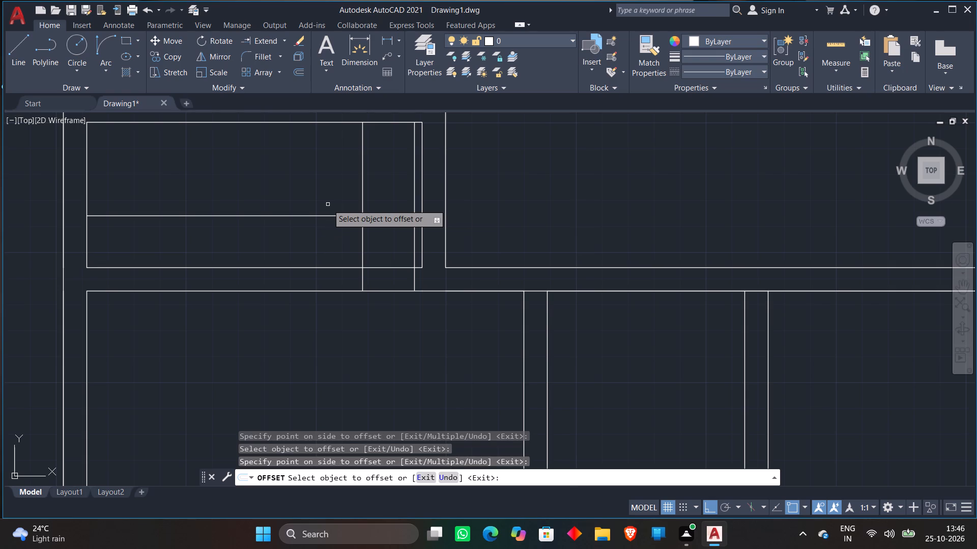
pyautogui.scroll(-1, 328, 204)
pyautogui.moveTo(328, 205); pyautogui.dragTo(330, 285, button='middle')
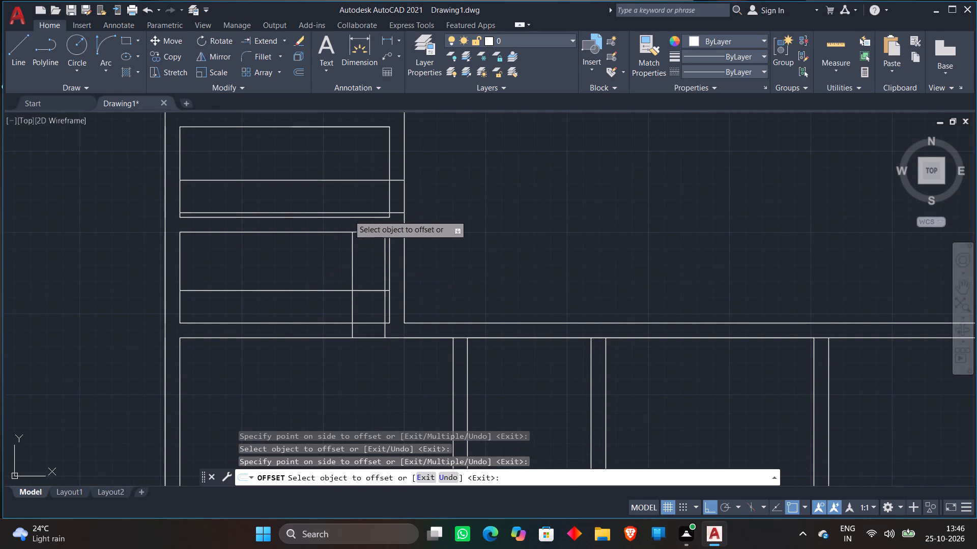
pyautogui.click(390, 191)
pyautogui.click(337, 188)
pyautogui.press('space')
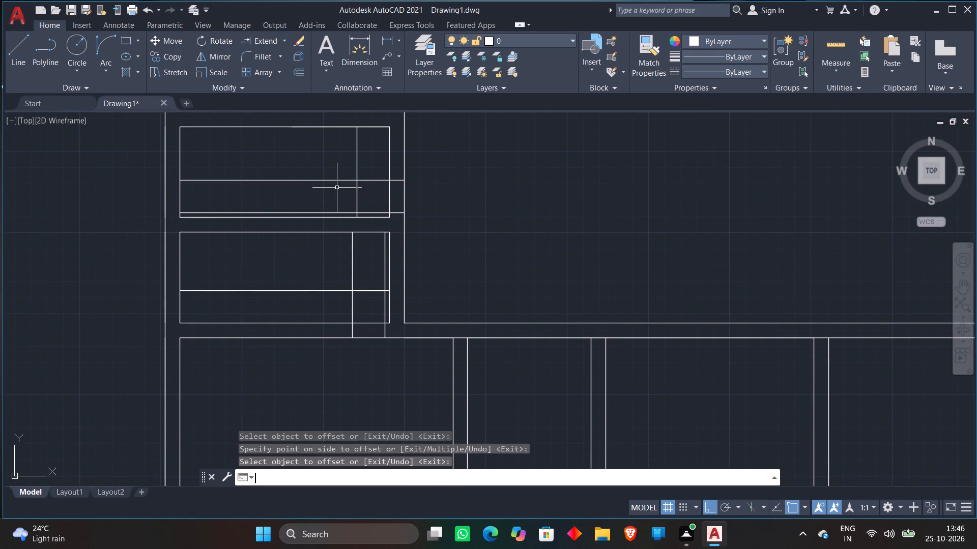
# Draw the lower room's quarter-circle door swing arc from the bottom wall line up to the top of the door leaf line.
pyautogui.scroll(-1, 337, 188)
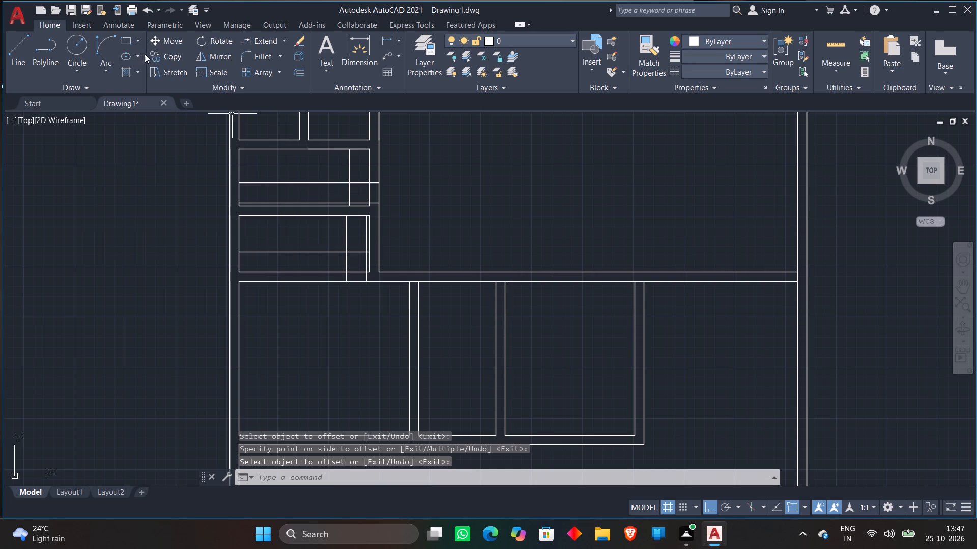
pyautogui.click(101, 44)
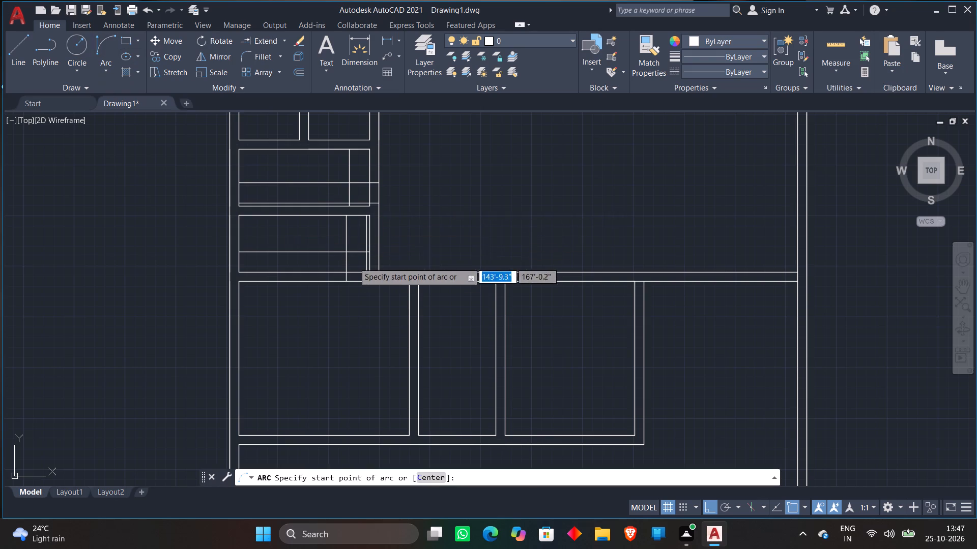
pyautogui.scroll(2, 340, 266)
pyautogui.click(351, 278)
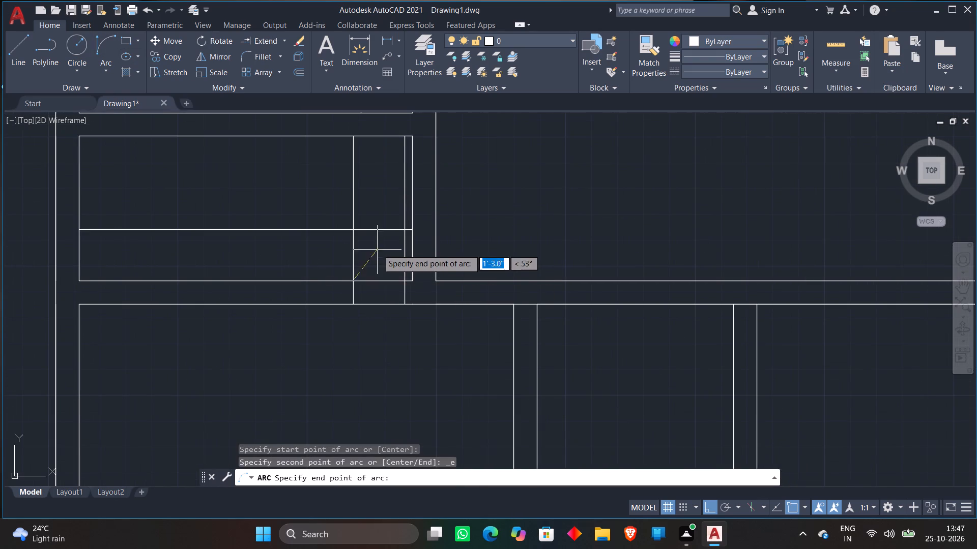
pyautogui.scroll(2, 396, 239)
pyautogui.click(414, 215)
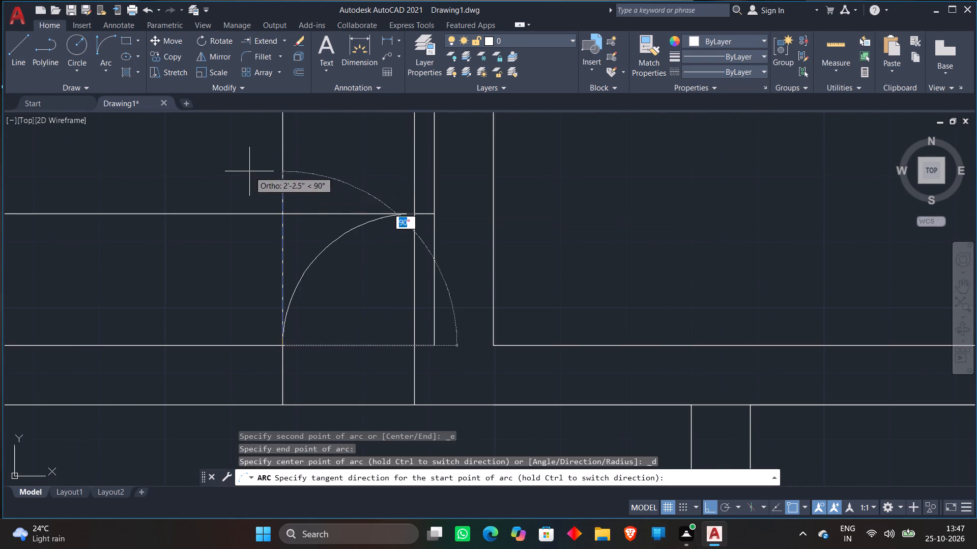
pyautogui.click(249, 171)
# Draw the middle room's door swing arc from the right wall at the upper door line to the lower door line's 1'8" offset intersection.
pyautogui.scroll(-2, 249, 171)
pyautogui.moveTo(249, 172); pyautogui.dragTo(247, 330, button='middle')
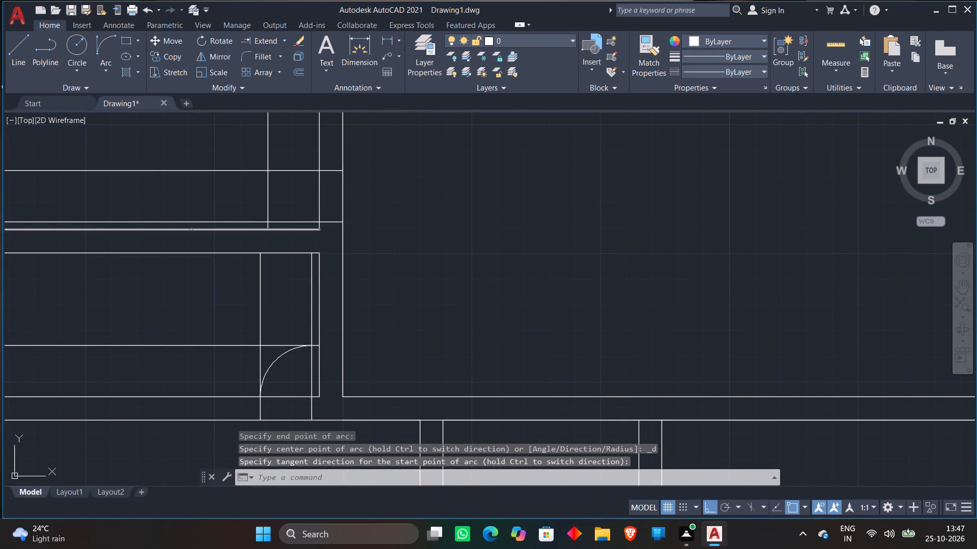
pyautogui.click(105, 40)
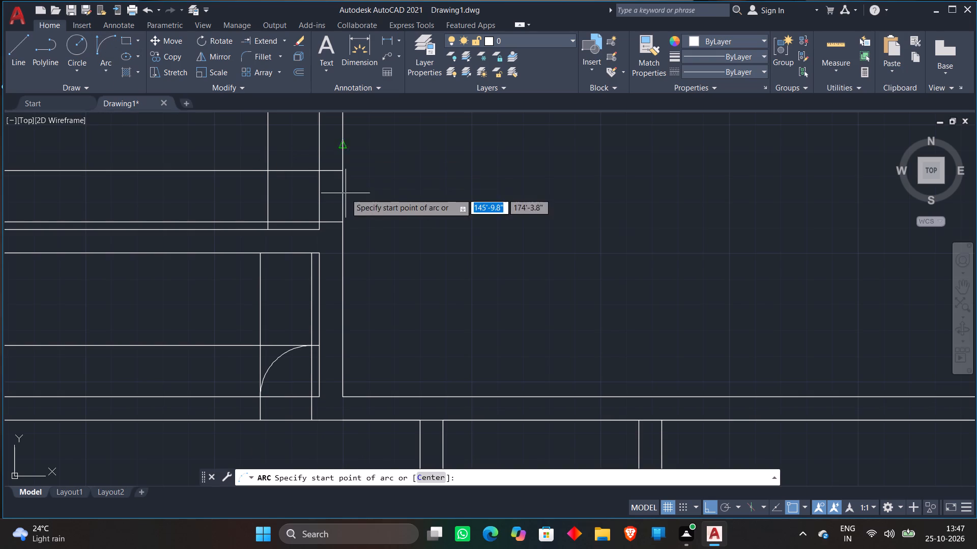
pyautogui.click(321, 169)
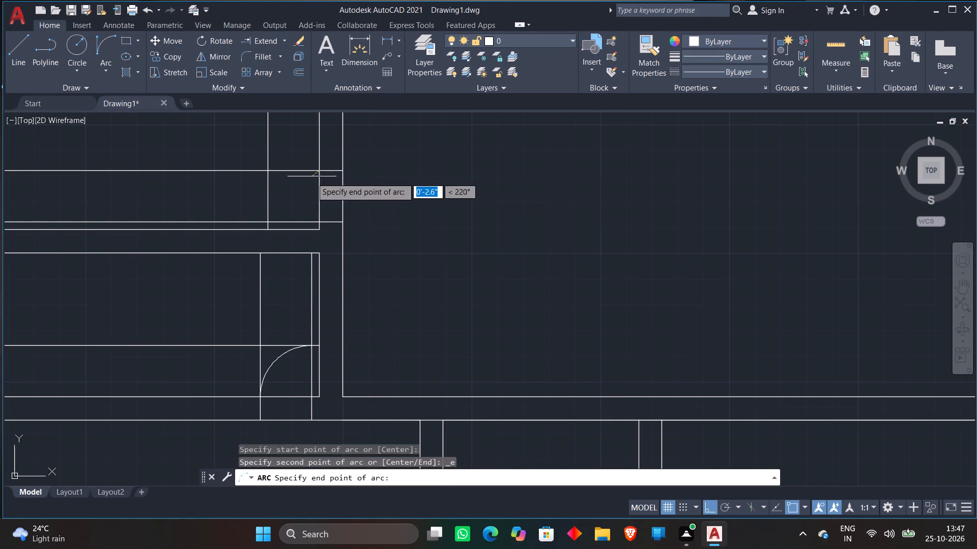
pyautogui.click(267, 220)
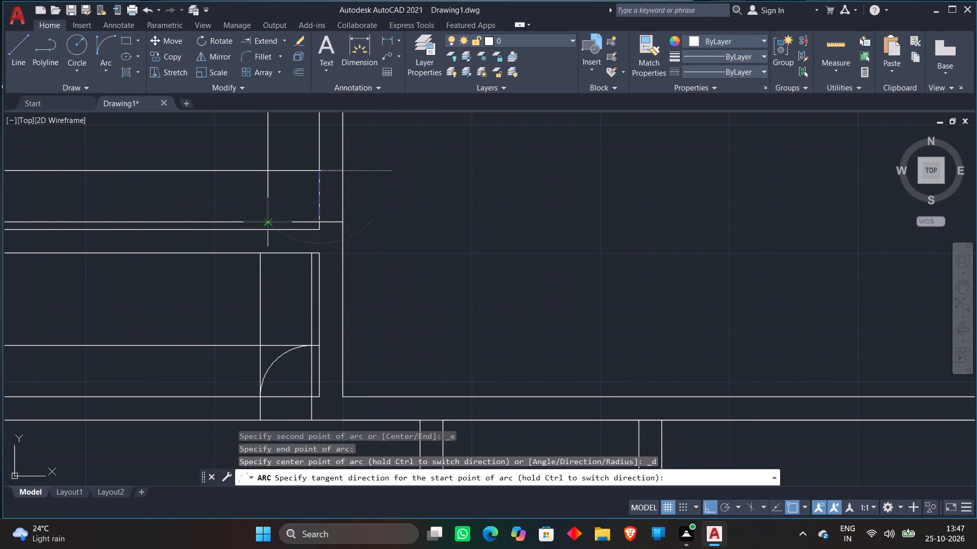
pyautogui.click(197, 168)
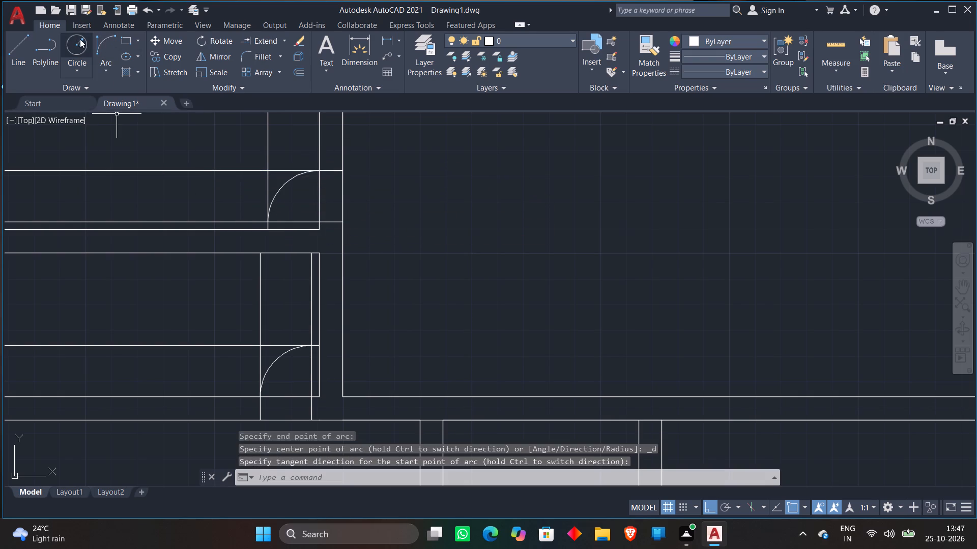
# Trim the middle room's 1'8" construction lines outside the door arc, including the corner between them.
pyautogui.click(285, 42)
pyautogui.click(270, 63)
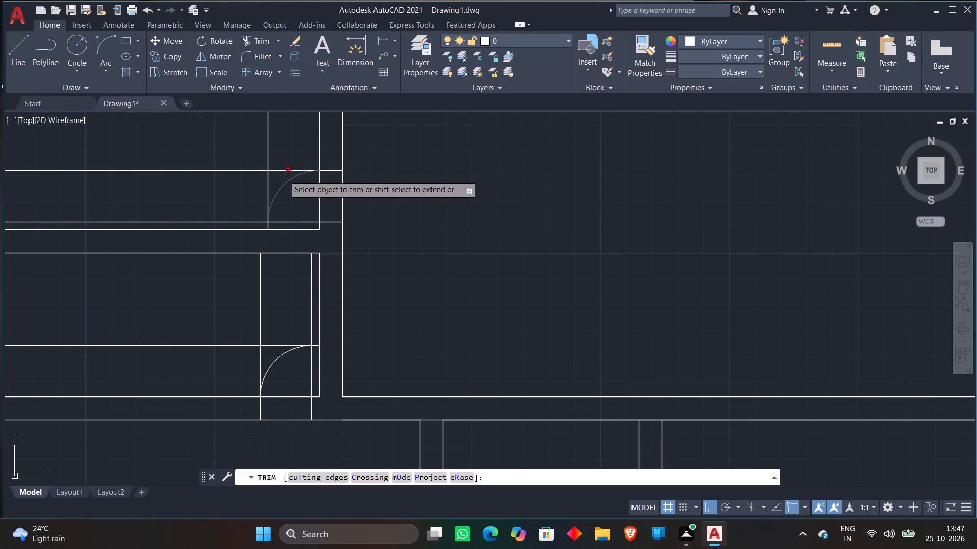
pyautogui.scroll(-1, 282, 169)
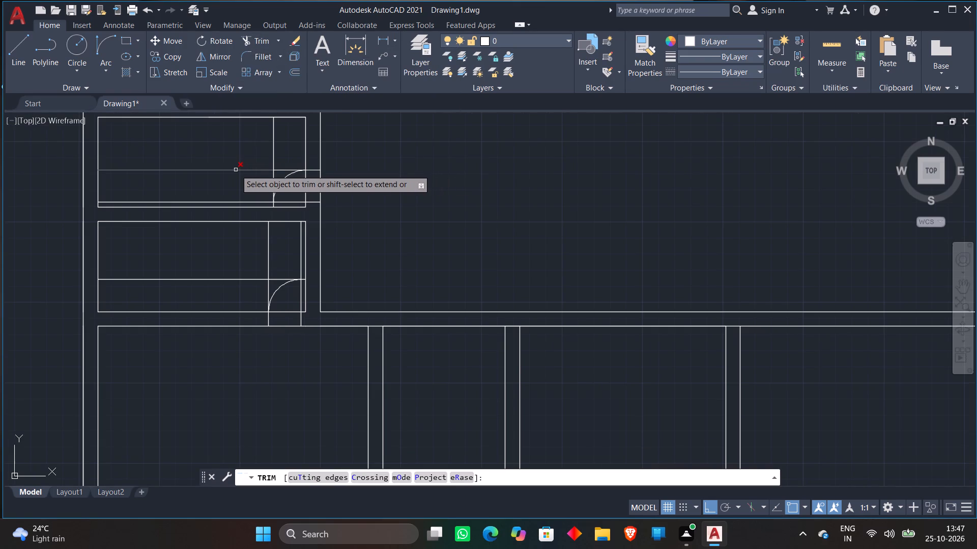
pyautogui.moveTo(236, 170); pyautogui.dragTo(253, 187, button='middle')
pyautogui.click(254, 187)
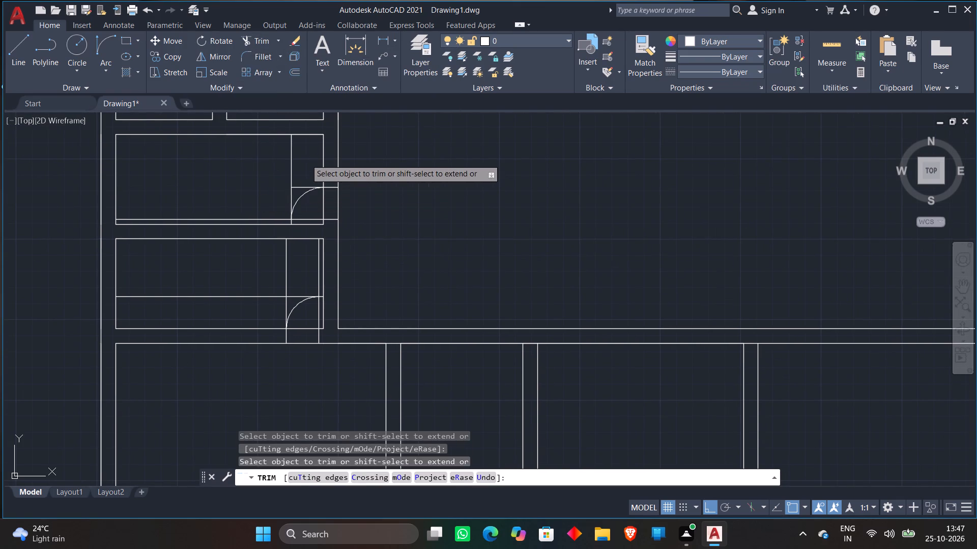
pyautogui.click(306, 159)
pyautogui.click(288, 179)
pyautogui.scroll(2, 290, 182)
pyautogui.click(302, 186)
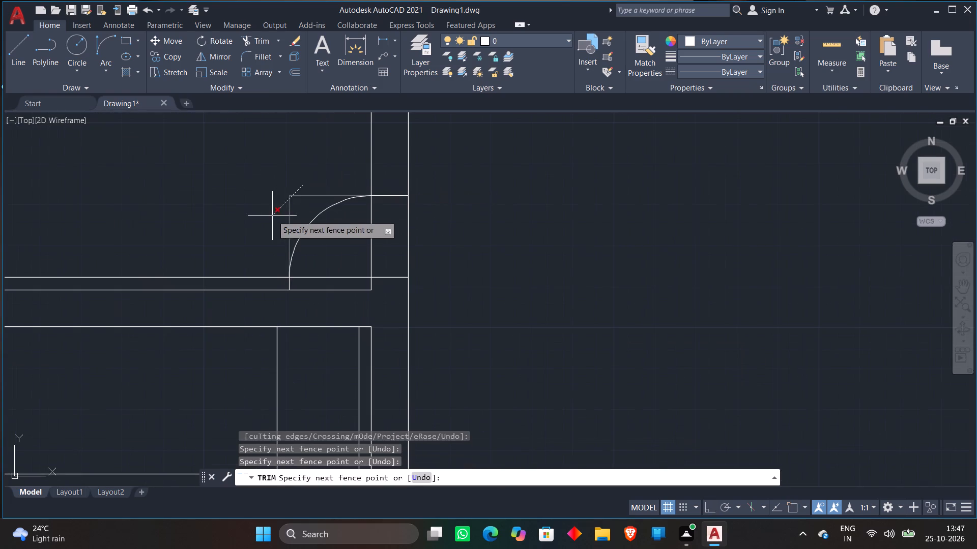
pyautogui.click(272, 216)
# Trim the vertical stub below the middle room's door arc and the door leaf line extending left of the arc.
pyautogui.scroll(2, 277, 281)
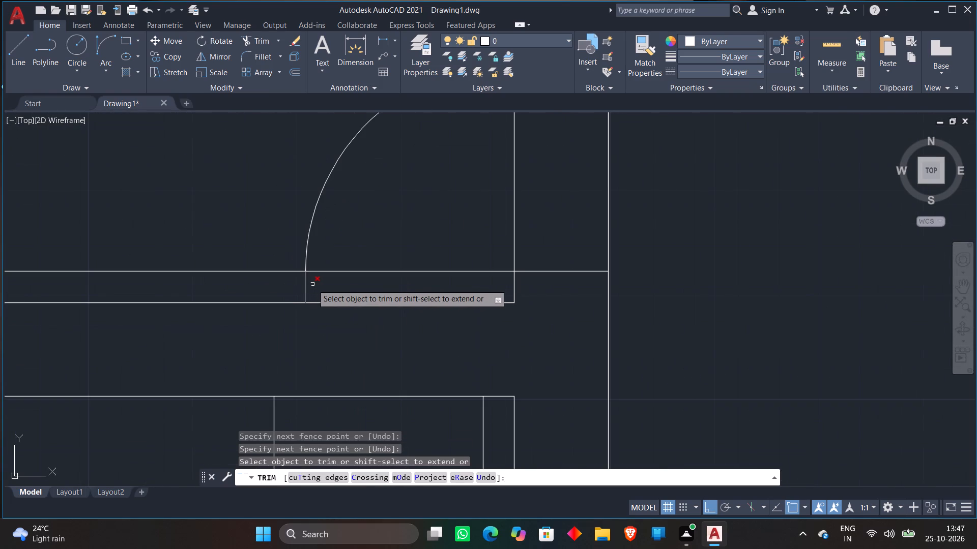
pyautogui.click(312, 284)
pyautogui.click(277, 283)
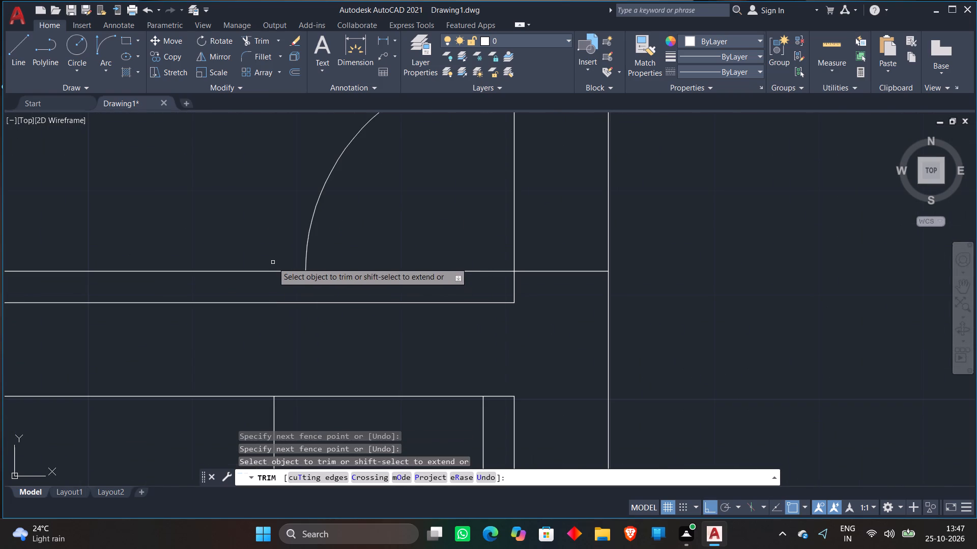
pyautogui.click(275, 268)
pyautogui.click(276, 274)
# Trim both right wall lines across the middle room's doorway.
pyautogui.scroll(-1, 257, 202)
pyautogui.moveTo(256, 202); pyautogui.dragTo(256, 203, button='middle')
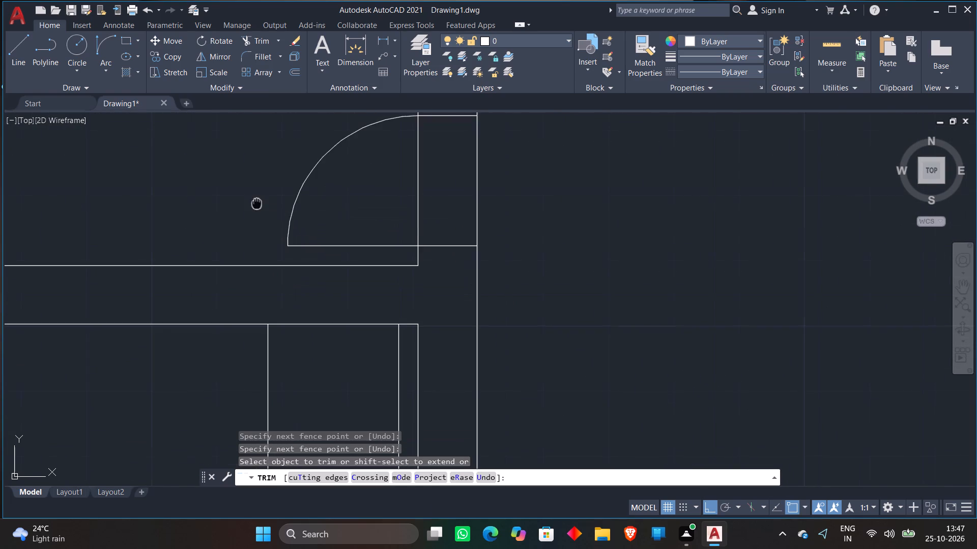
pyautogui.moveTo(256, 203); pyautogui.dragTo(220, 251, button='middle')
pyautogui.click(350, 236)
pyautogui.click(505, 244)
pyautogui.scroll(-4, 505, 238)
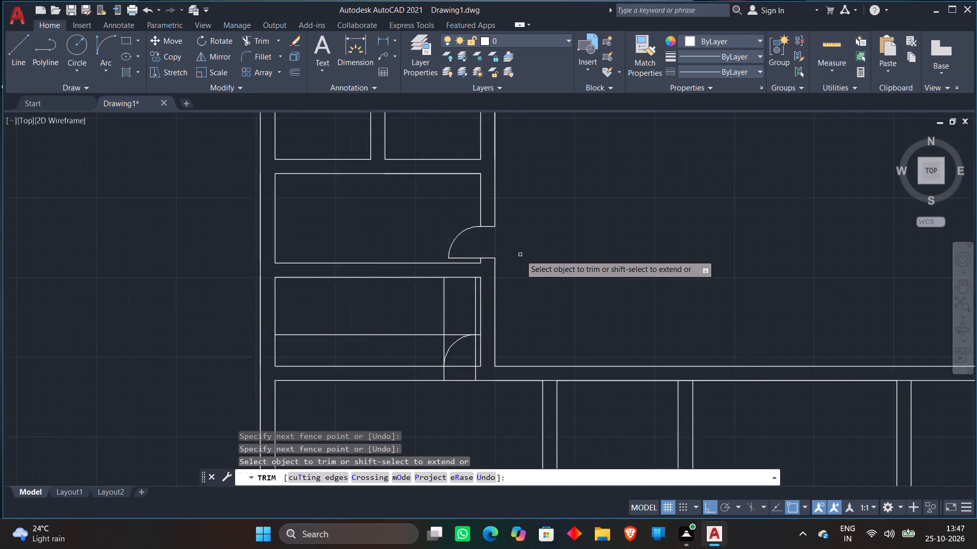
# Trim the lower room's construction lines above and beside the door arc, keeping the arc, door leaf and jamb lines.
pyautogui.moveTo(521, 259); pyautogui.dragTo(415, 198, button='middle')
pyautogui.scroll(2, 377, 218)
pyautogui.moveTo(368, 254); pyautogui.dragTo(357, 224, button='middle')
pyautogui.scroll(2, 403, 248)
pyautogui.click(358, 258)
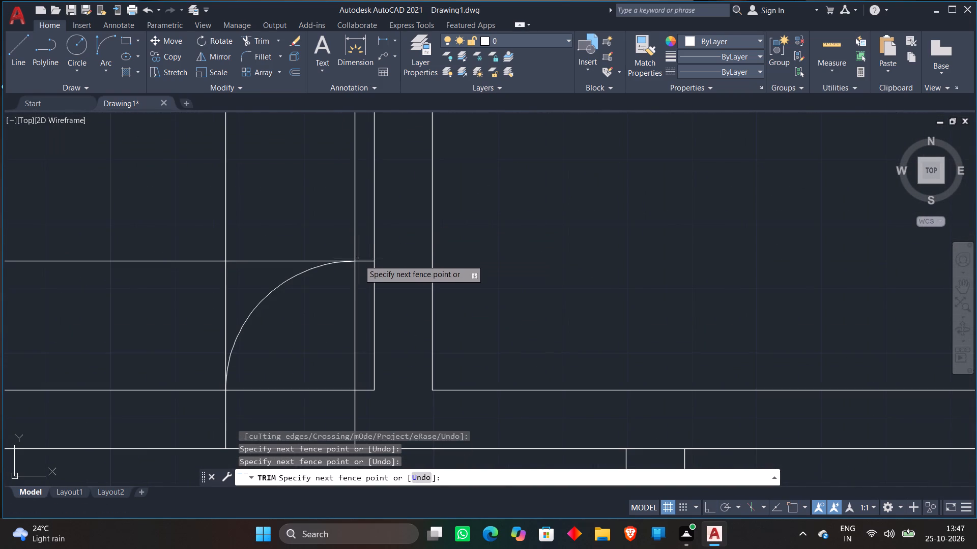
pyautogui.click(361, 268)
pyautogui.click(356, 248)
pyautogui.click(241, 231)
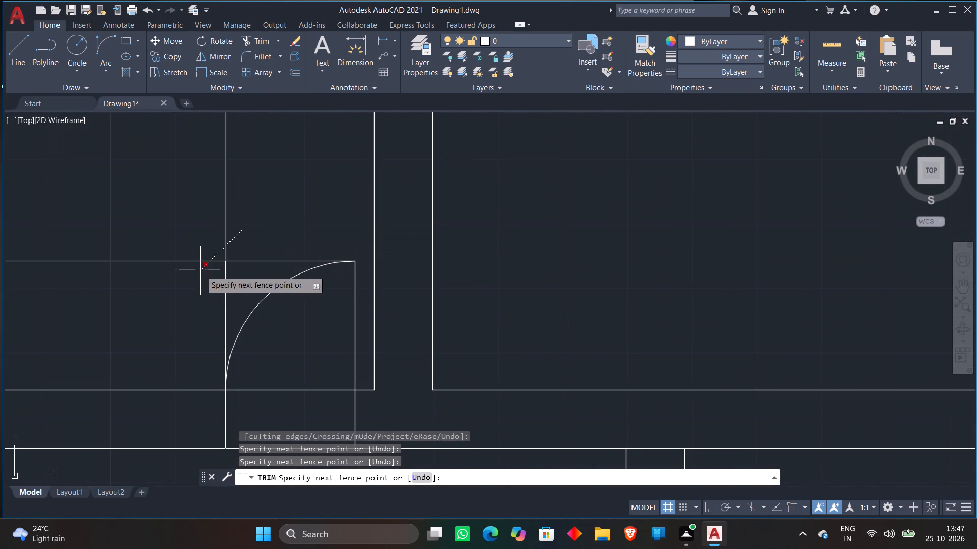
pyautogui.click(200, 270)
pyautogui.click(261, 248)
pyautogui.click(202, 276)
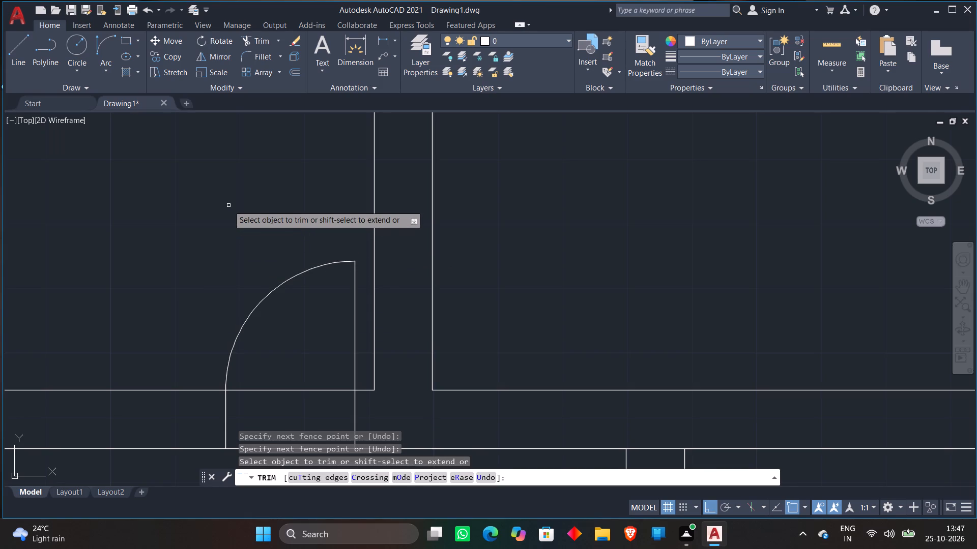
# Trim both bottom wall lines across the lower room's doorway.
pyautogui.scroll(-2, 228, 205)
pyautogui.moveTo(233, 231); pyautogui.dragTo(245, 199, button='middle')
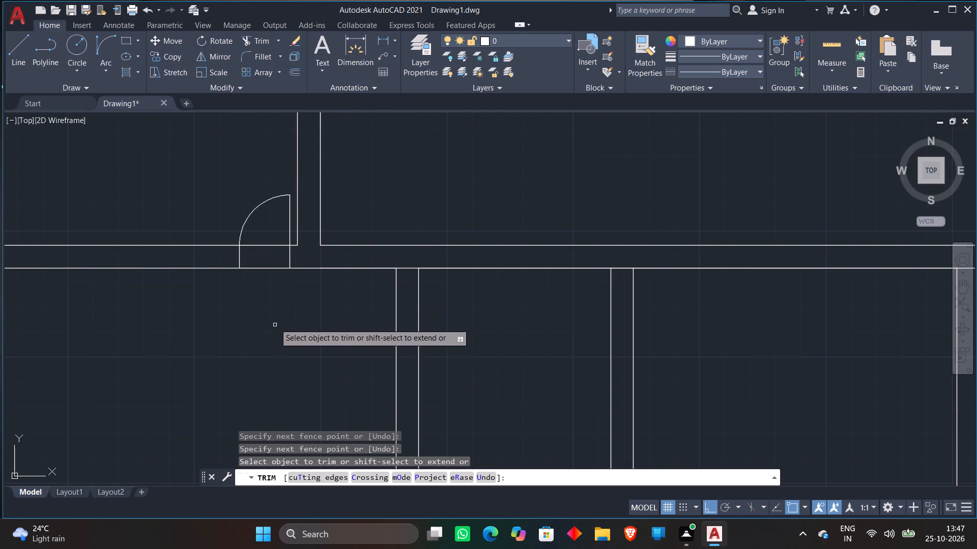
pyautogui.click(261, 232)
pyautogui.click(269, 303)
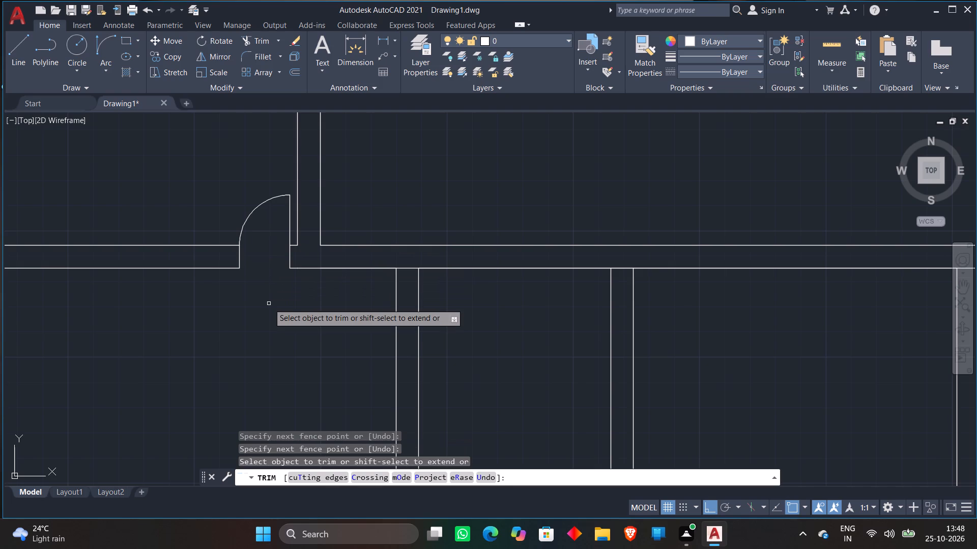
# Offset the large lower-left room's right wall line 3" into the room as a door jamb line.
pyautogui.press('space')
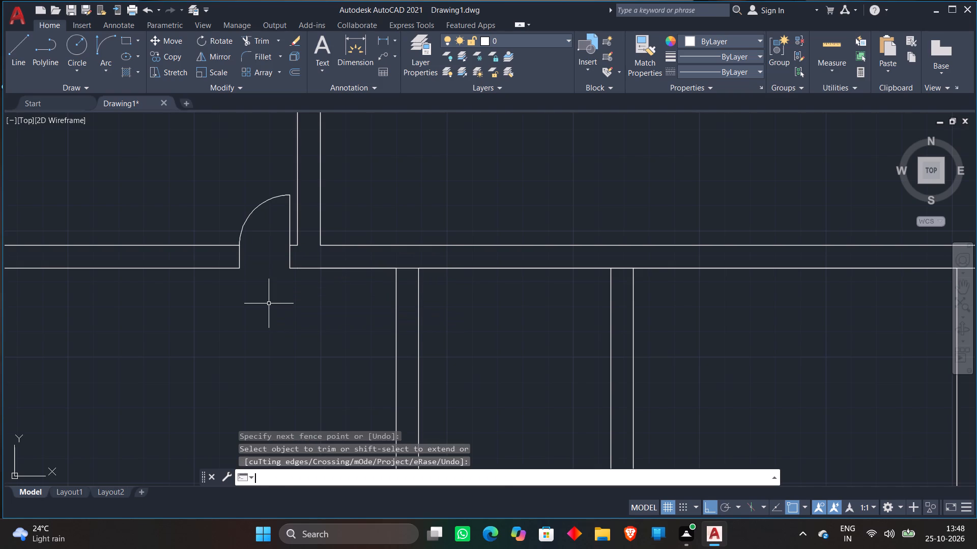
pyautogui.scroll(-1, 269, 303)
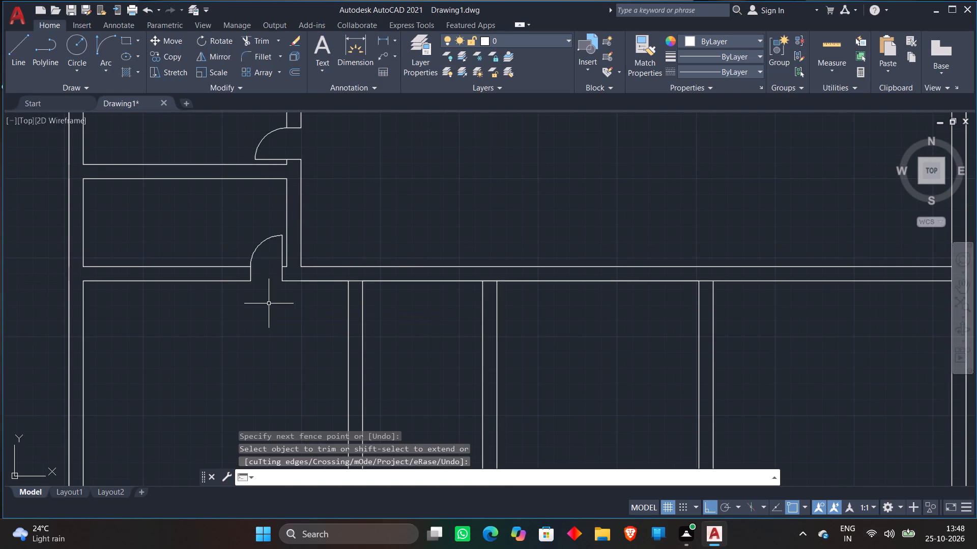
pyautogui.scroll(-1, 269, 303)
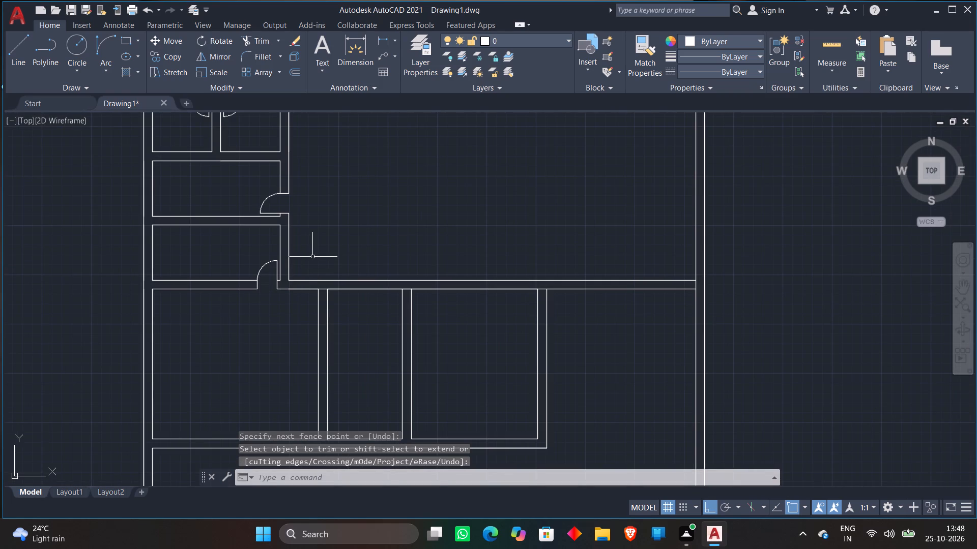
pyautogui.scroll(-1, 313, 254)
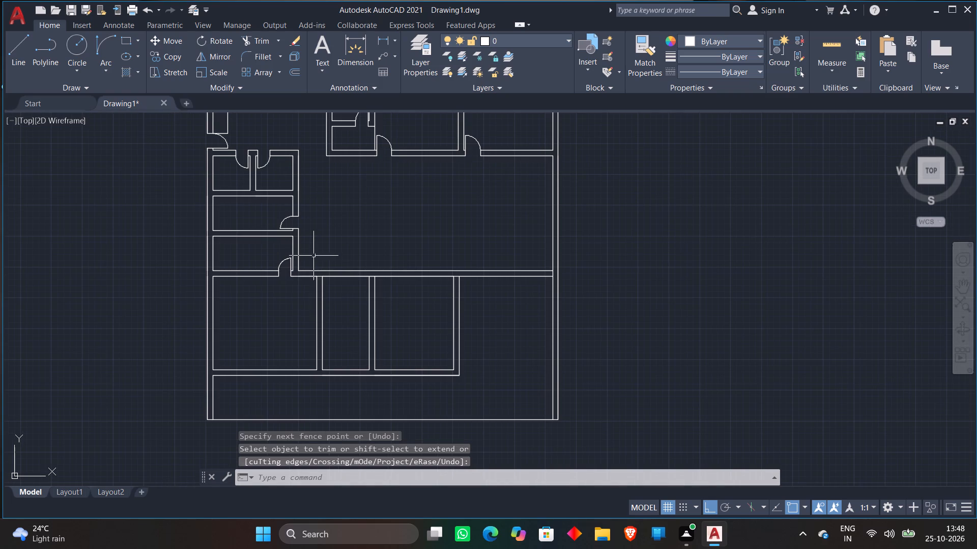
pyautogui.scroll(2, 287, 300)
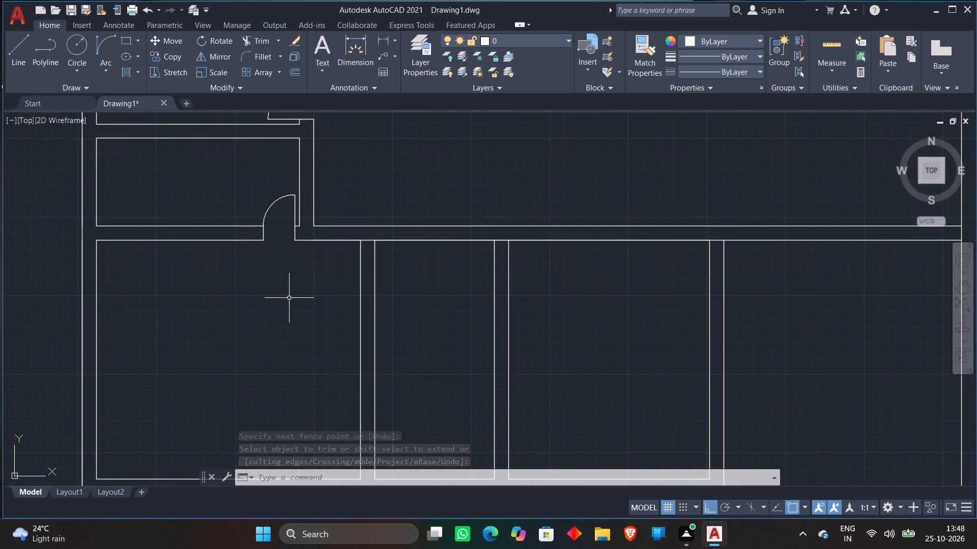
pyautogui.press('o')
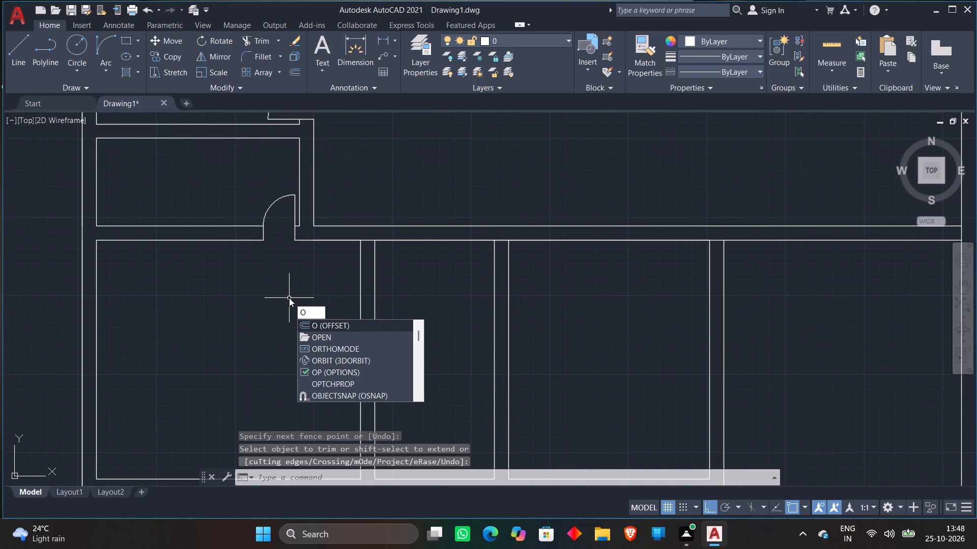
pyautogui.press('Return')
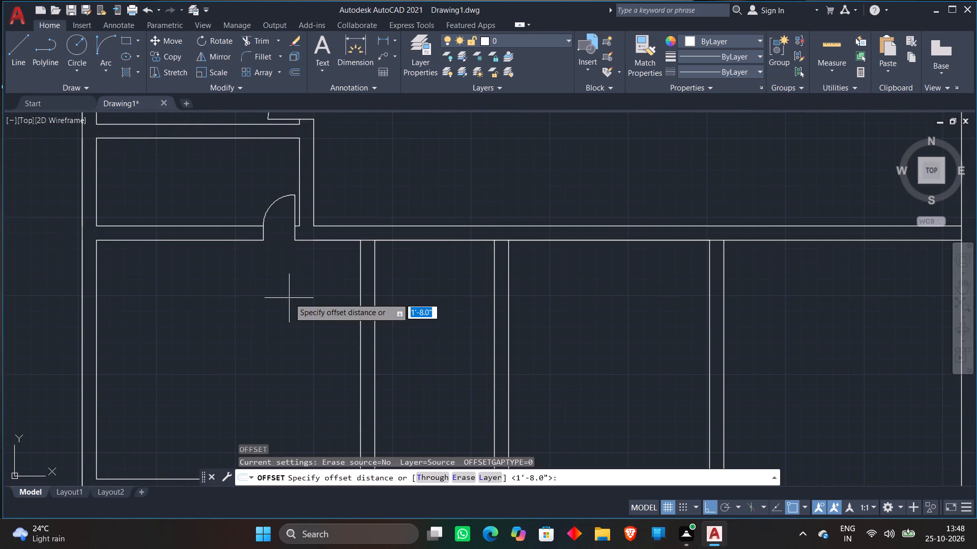
pyautogui.write('3"')
pyautogui.press('Return')
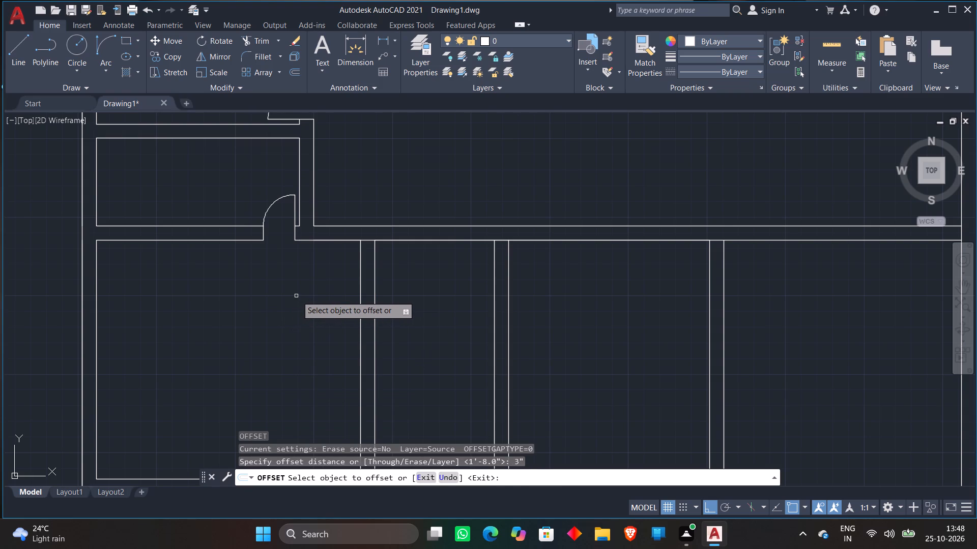
pyautogui.click(361, 267)
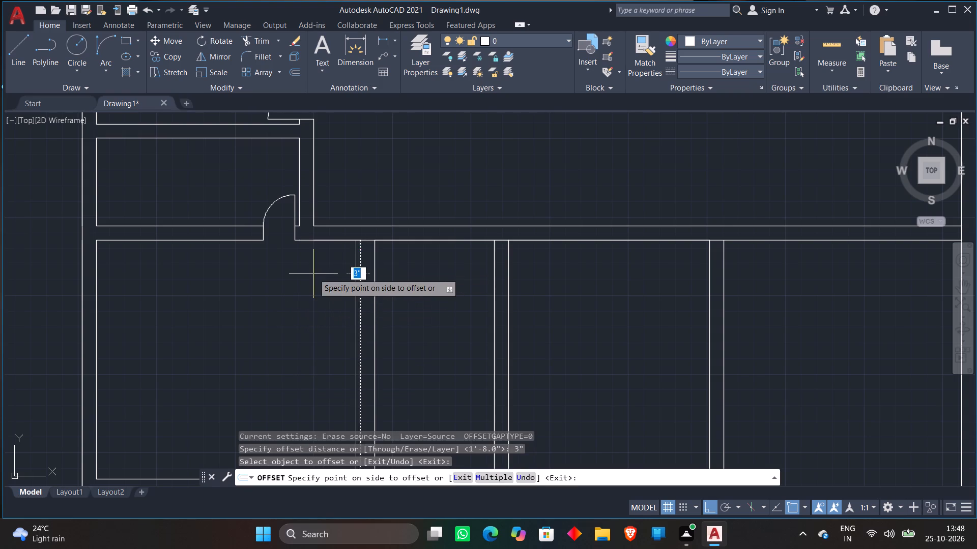
pyautogui.click(313, 273)
pyautogui.press('space')
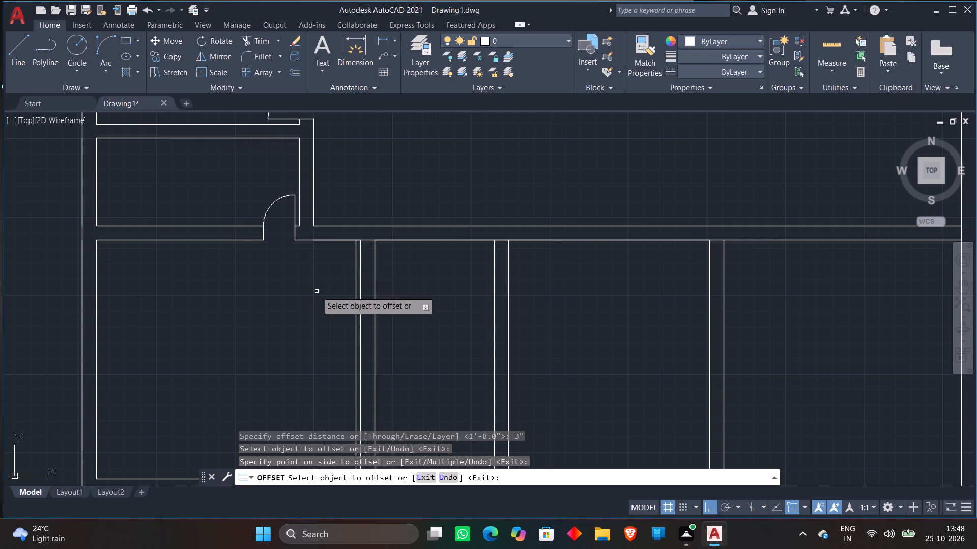
# Extend the new jamb line up through the wall to the hall-side wall line.
pyautogui.write('EX')
pyautogui.press('space')
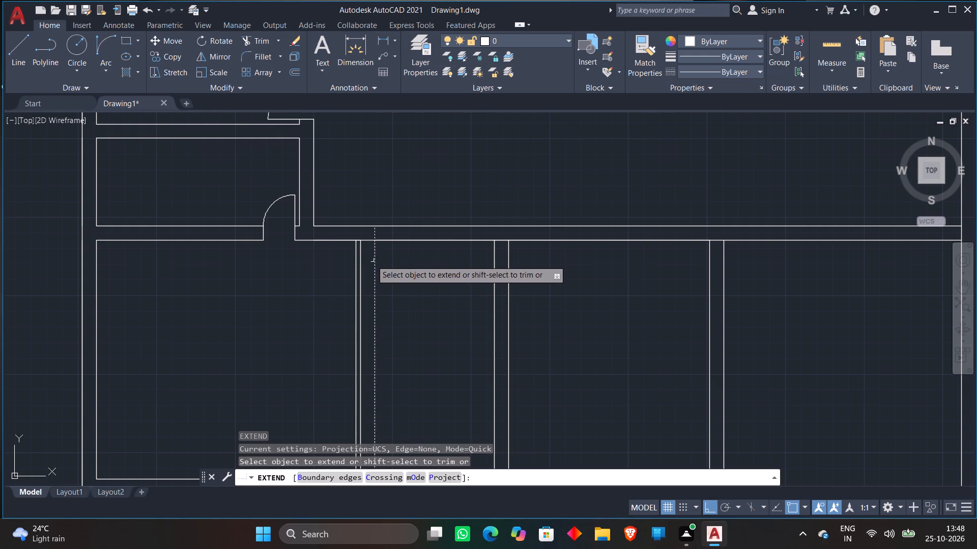
pyautogui.click(355, 258)
pyautogui.press('space')
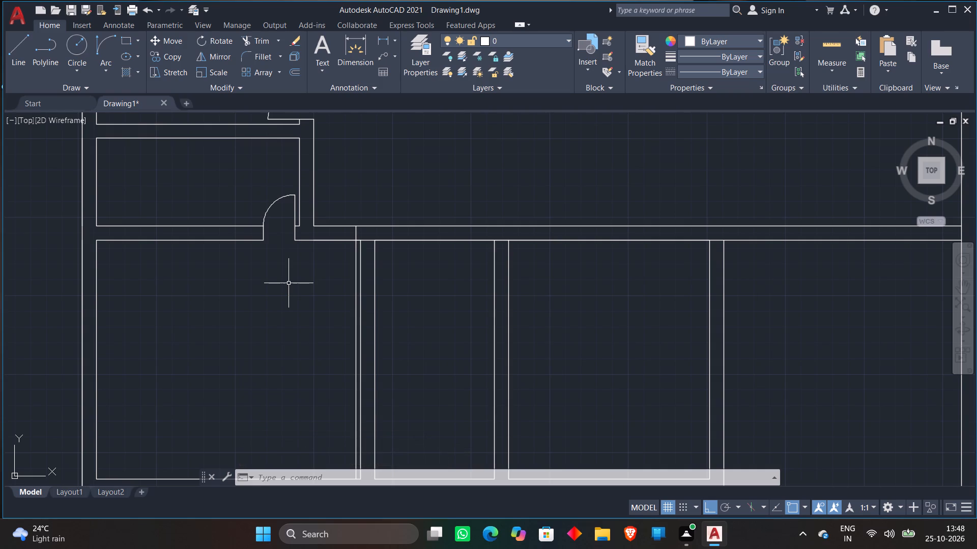
# Offset the jamb line 2' to the left and the room's top wall line 1'8" down into the room.
pyautogui.press('o')
pyautogui.press('Return')
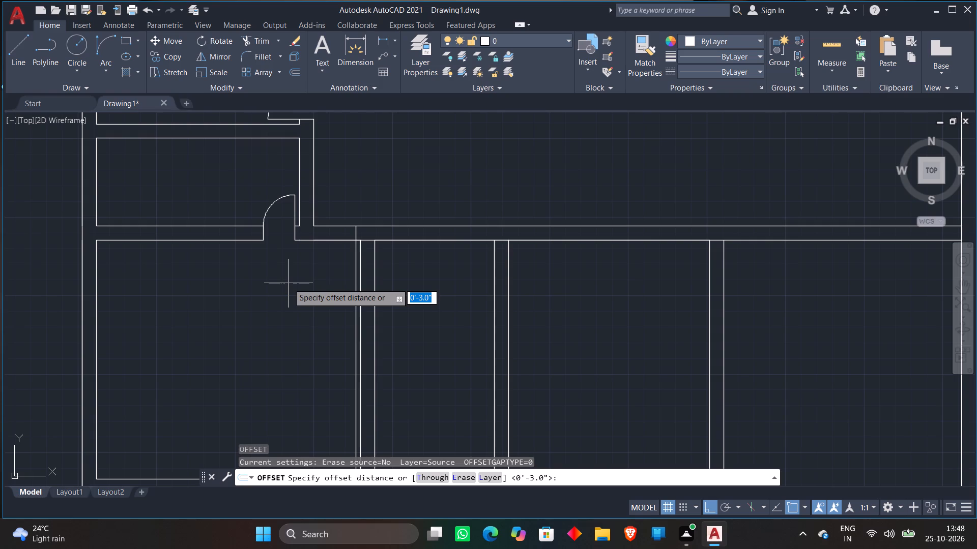
pyautogui.write('1\'8"')
pyautogui.press('Return')
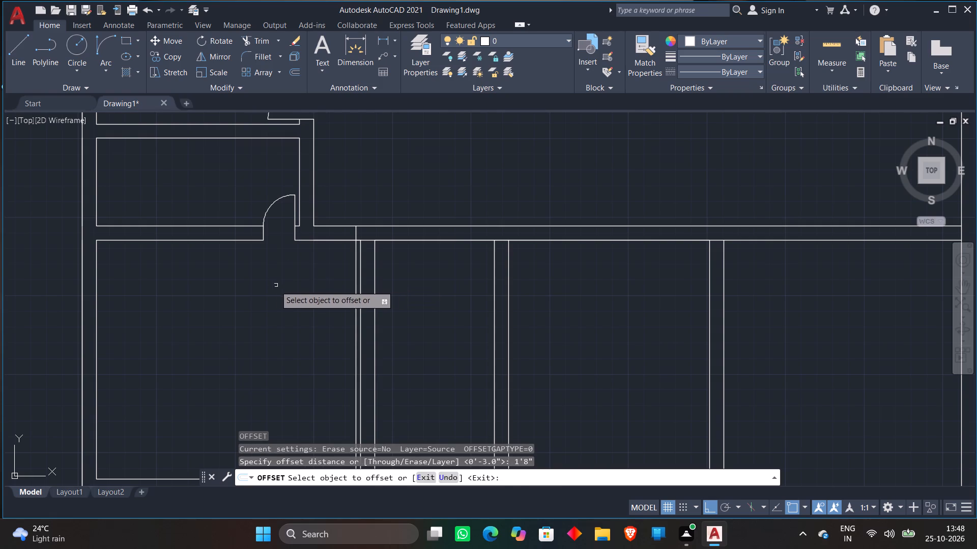
pyautogui.click(356, 232)
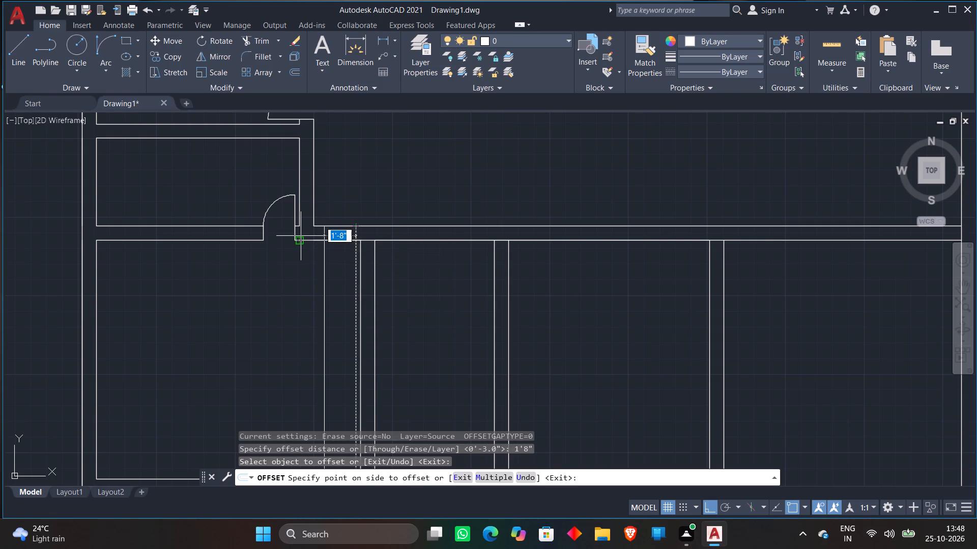
pyautogui.write("2'")
pyautogui.press('Return')
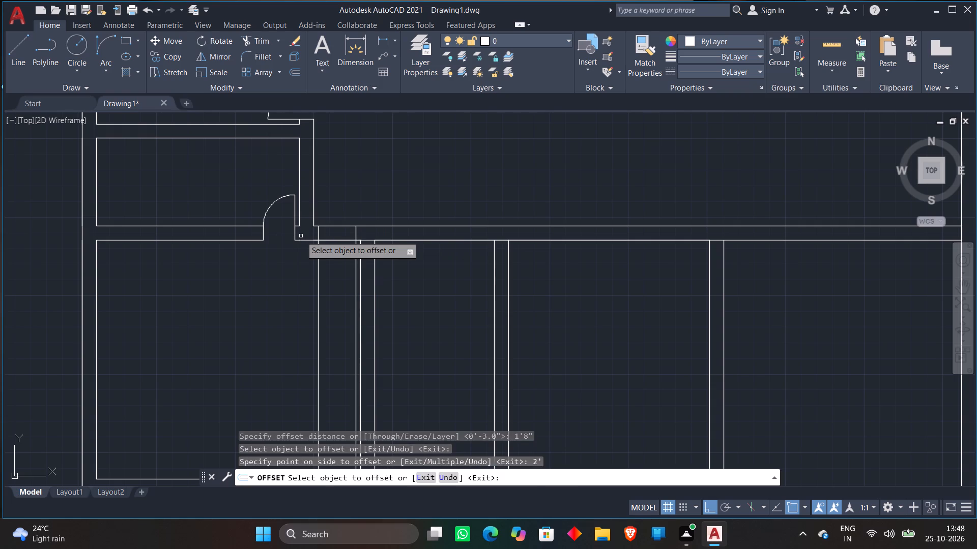
pyautogui.click(336, 242)
pyautogui.click(326, 301)
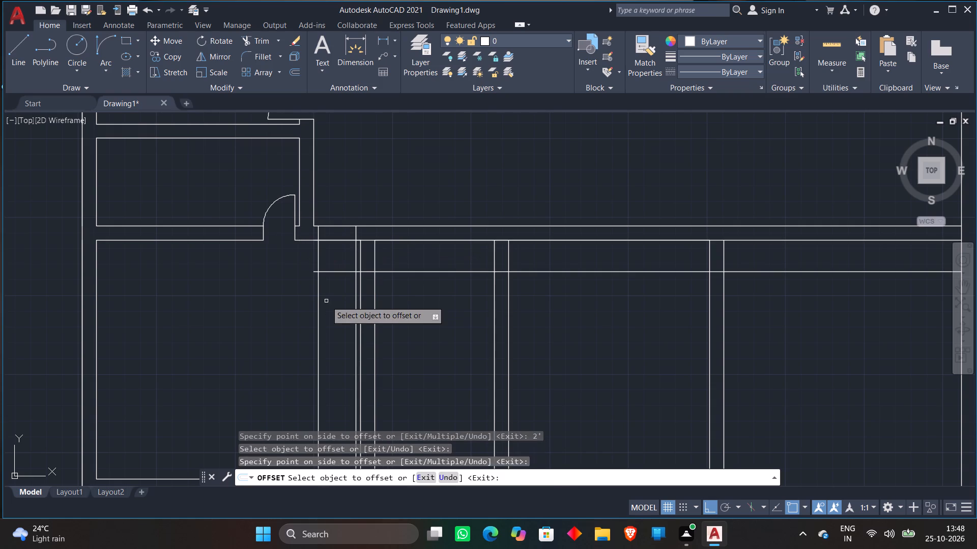
pyautogui.press('space')
# Draw the door swing arc from the second jamb line at the wall's lower line to the 1'8" guide at the first jamb line.
pyautogui.scroll(-3, 424, 223)
pyautogui.scroll(2, 428, 203)
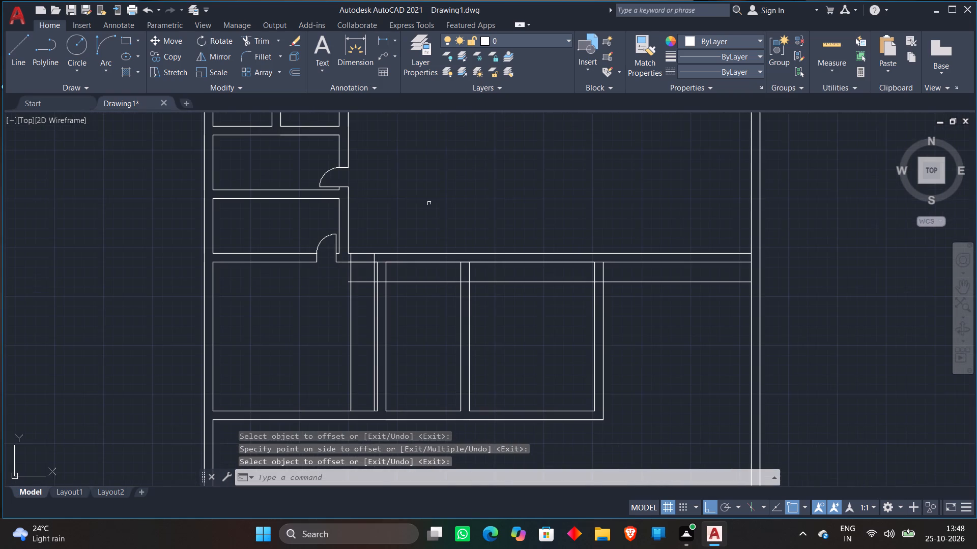
pyautogui.click(100, 45)
pyautogui.scroll(3, 364, 281)
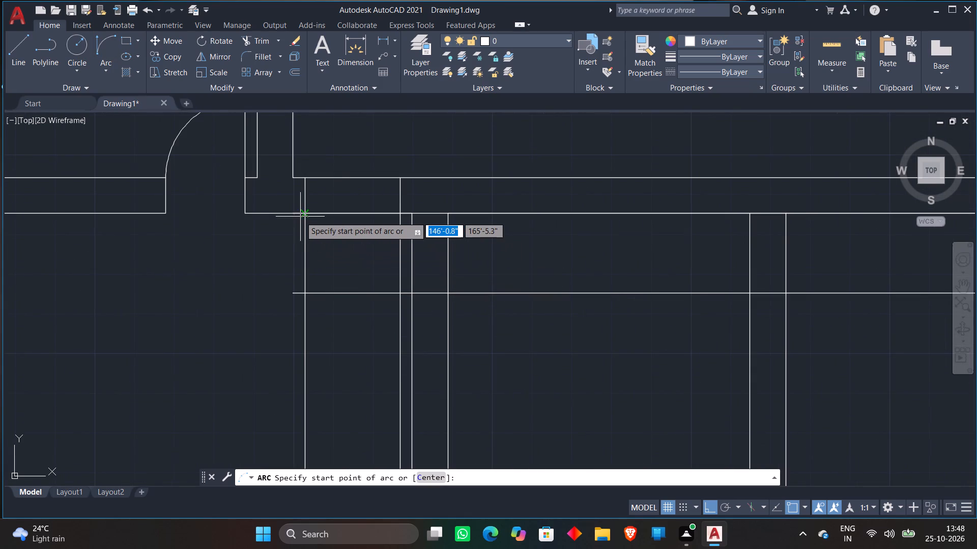
pyautogui.click(304, 215)
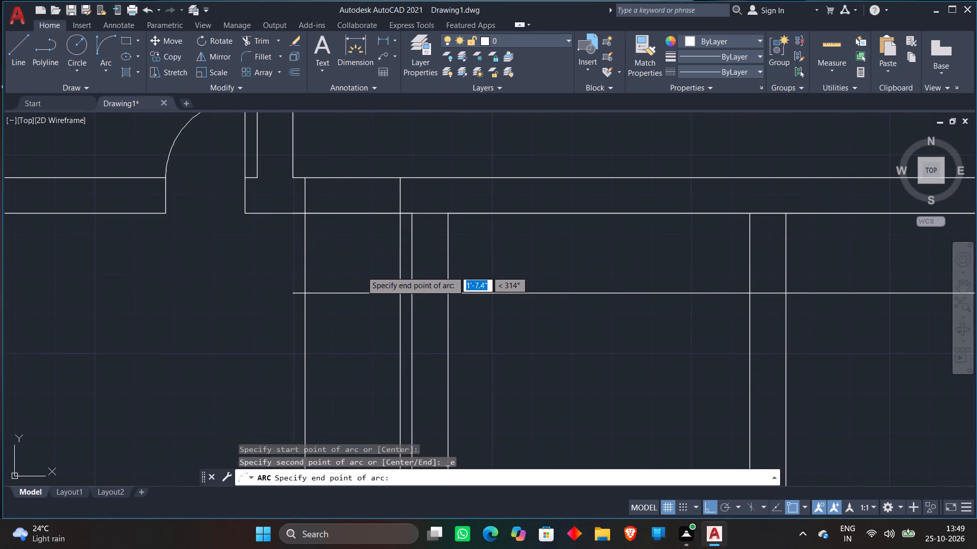
pyautogui.click(397, 292)
pyautogui.click(209, 329)
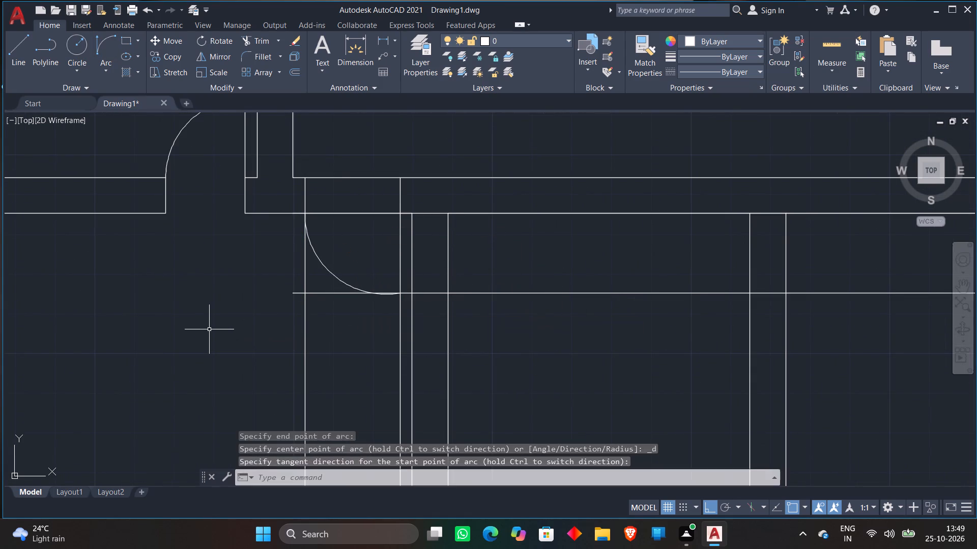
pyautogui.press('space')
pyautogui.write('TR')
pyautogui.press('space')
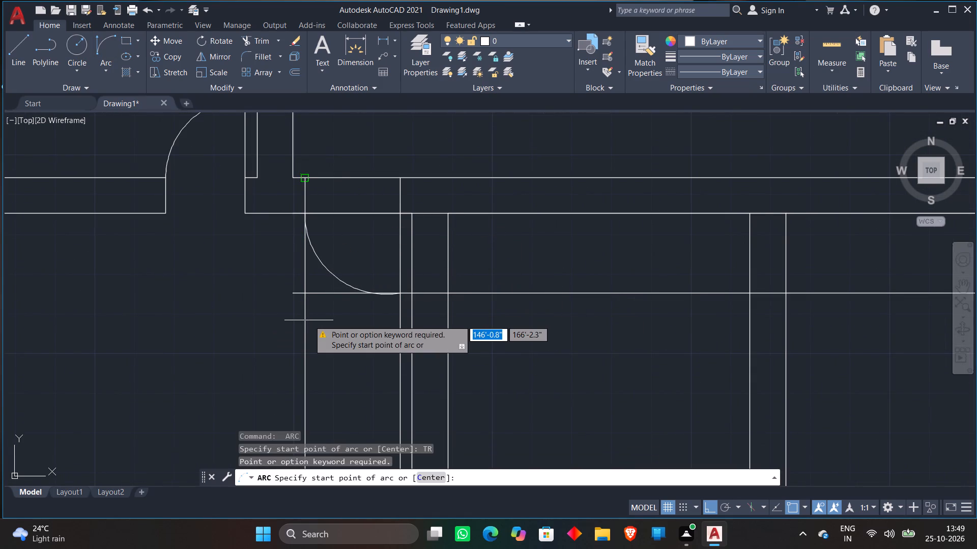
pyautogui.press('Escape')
# Trim the second jamb line below the new arc and the horizontal guide line beside and inside the arc.
pyautogui.write('TR')
pyautogui.press('space')
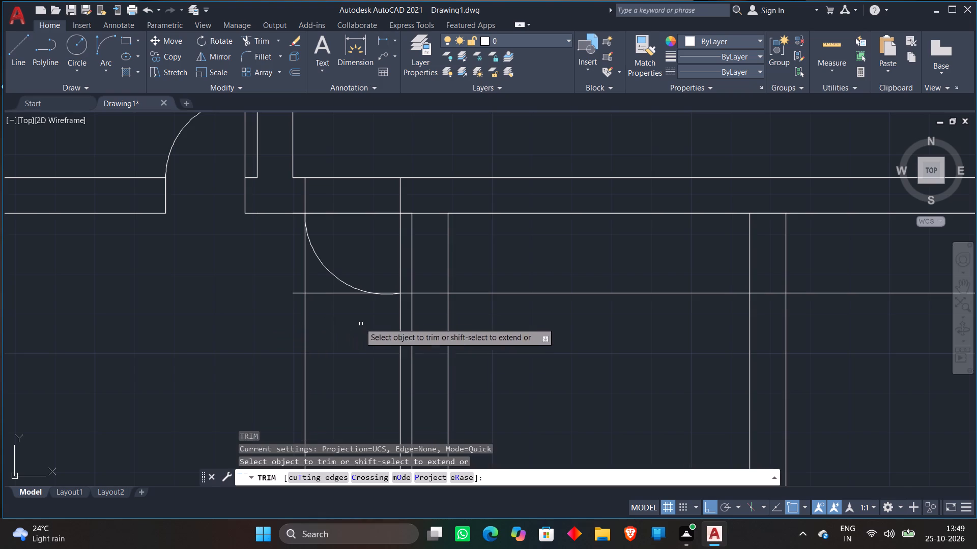
pyautogui.scroll(1, 332, 304)
pyautogui.click(260, 269)
pyautogui.click(291, 304)
pyautogui.click(283, 263)
pyautogui.click(309, 299)
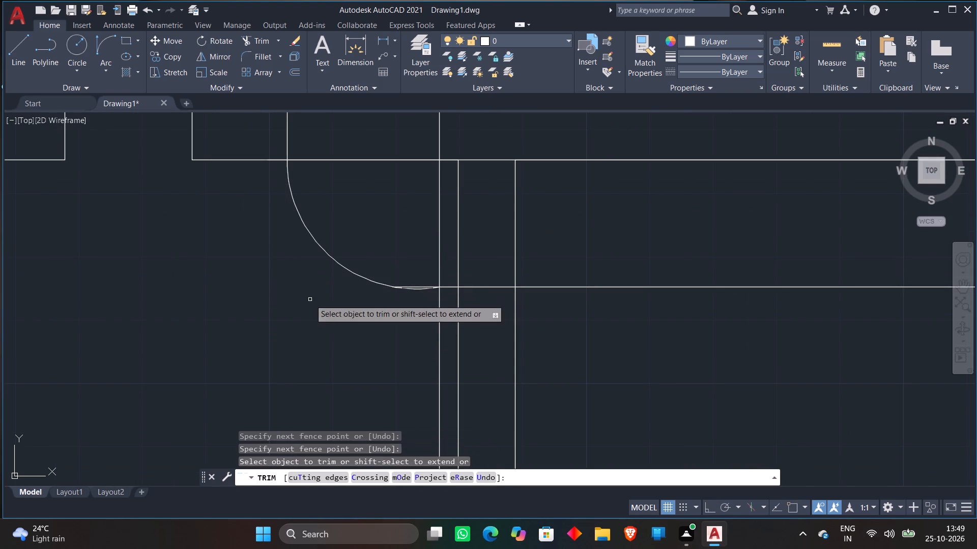
pyautogui.scroll(4, 440, 289)
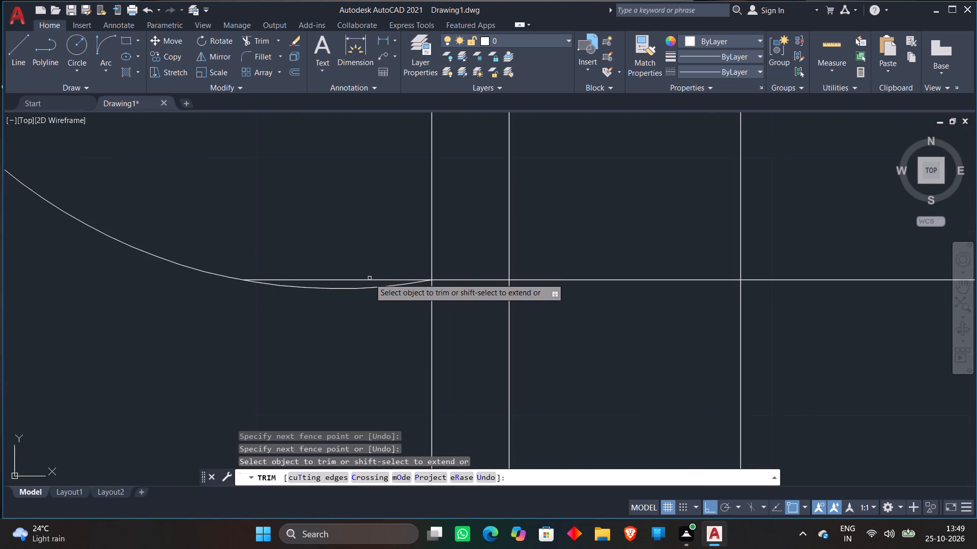
pyautogui.click(369, 280)
# Trim the jamb line below the door leaf and the horizontal guide from the leaf through the neighbouring partition wall.
pyautogui.scroll(-5, 372, 250)
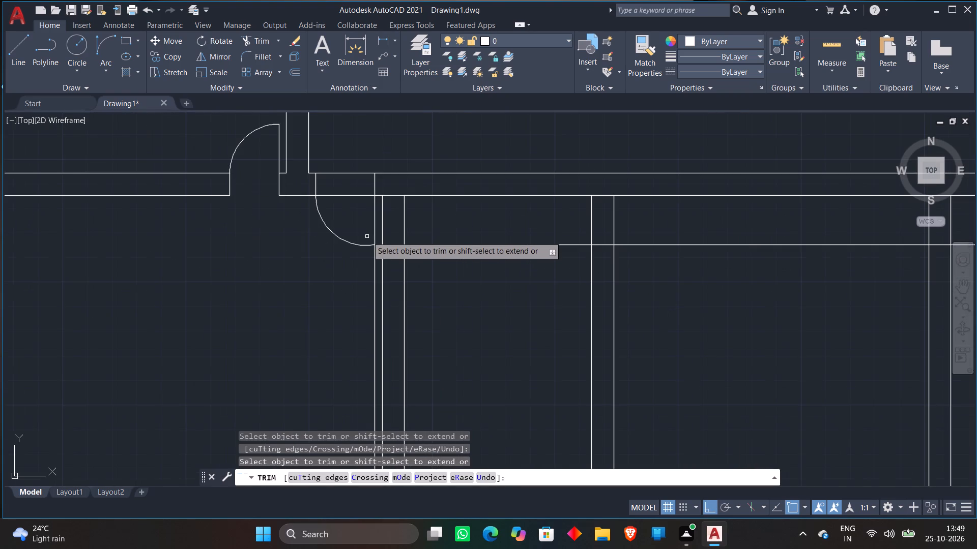
pyautogui.moveTo(367, 239); pyautogui.dragTo(353, 289, button='middle')
pyautogui.scroll(2, 363, 290)
pyautogui.click(363, 301)
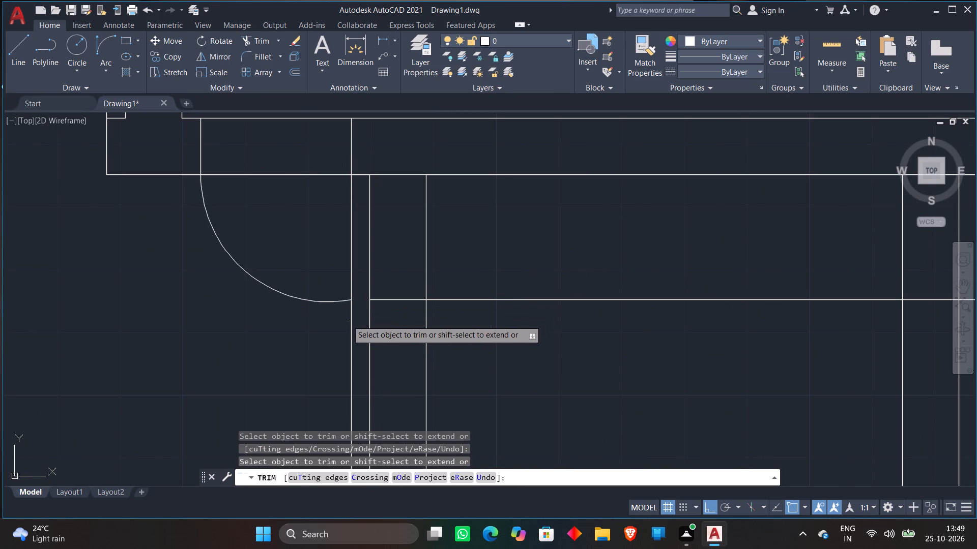
pyautogui.click(347, 321)
pyautogui.click(353, 313)
pyautogui.click(385, 273)
pyautogui.click(383, 329)
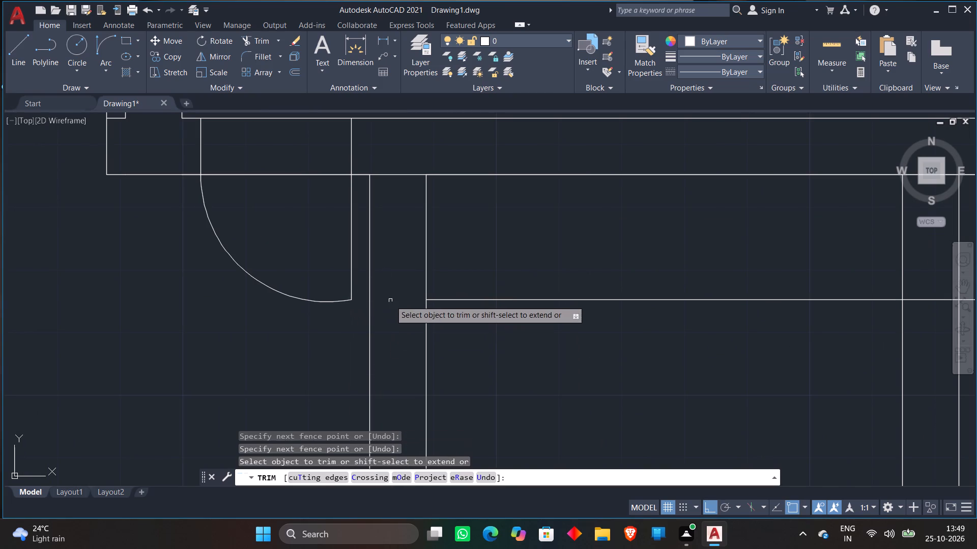
# Trim both horizontal wall lines across the new doorway between the hall and the large lower-left room.
pyautogui.scroll(-2, 390, 300)
pyautogui.moveTo(334, 205); pyautogui.dragTo(336, 224)
pyautogui.click(337, 254)
pyautogui.click(347, 208)
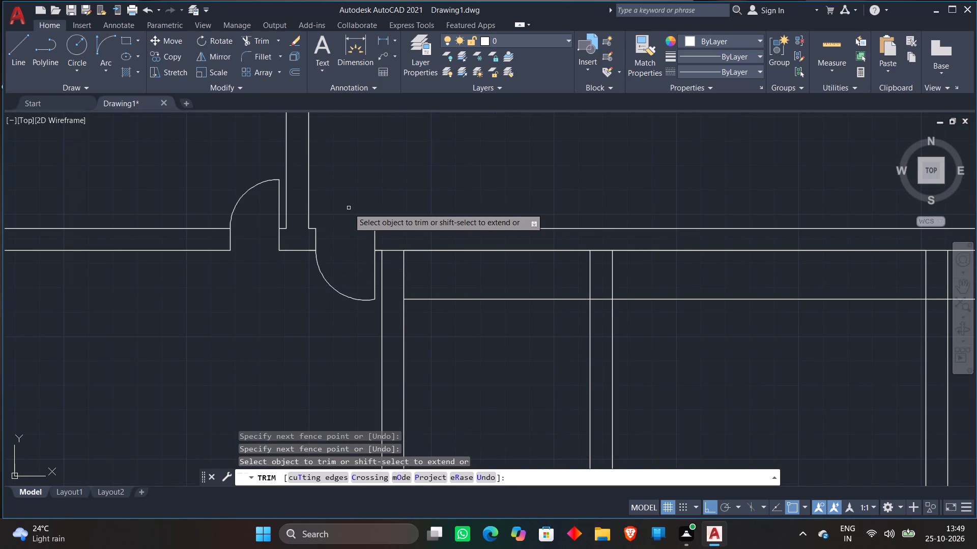
pyautogui.press('space')
# Trim the wall's lower line across the top of the partition beside the new door to open the wall junction.
pyautogui.scroll(-2, 365, 195)
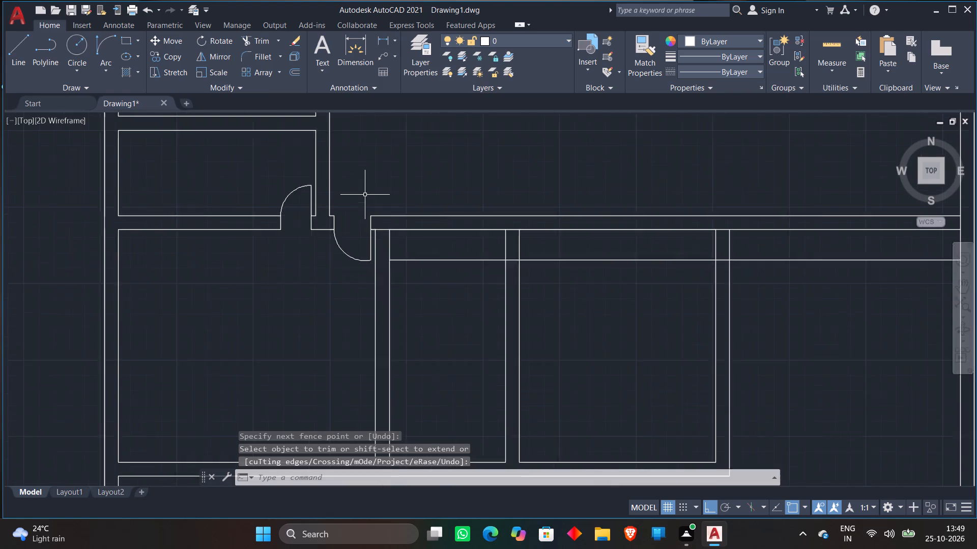
pyautogui.moveTo(365, 195); pyautogui.dragTo(298, 196, button='middle')
pyautogui.scroll(1, 310, 194)
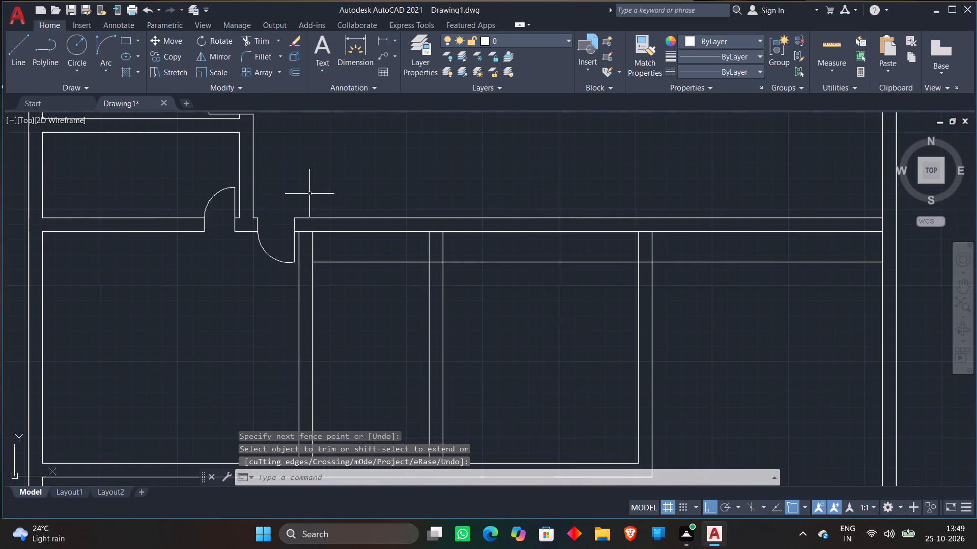
pyautogui.write('TR')
pyautogui.press('space')
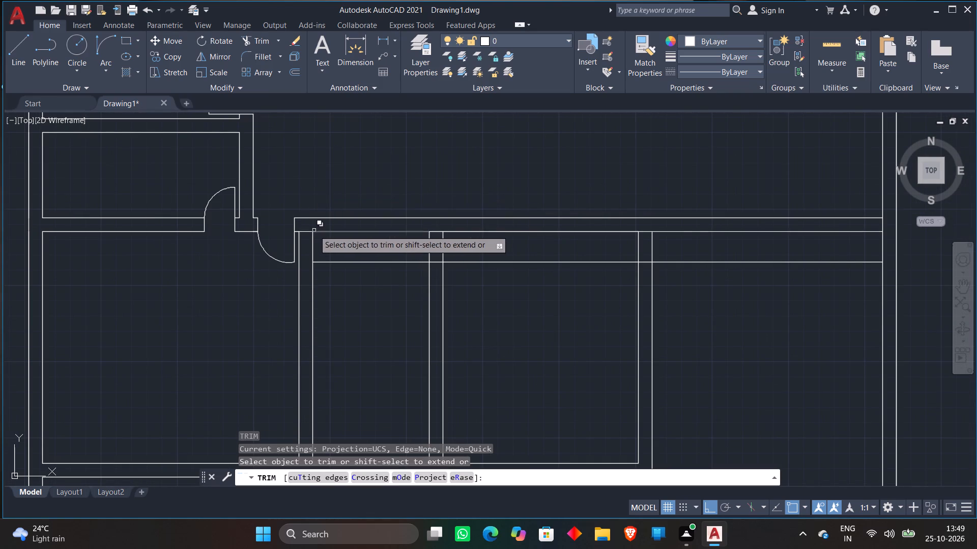
pyautogui.click(304, 232)
pyautogui.press('space')
# Delete the leftover horizontal guide line running across the rooms to the right of the new door.
pyautogui.scroll(-1, 330, 193)
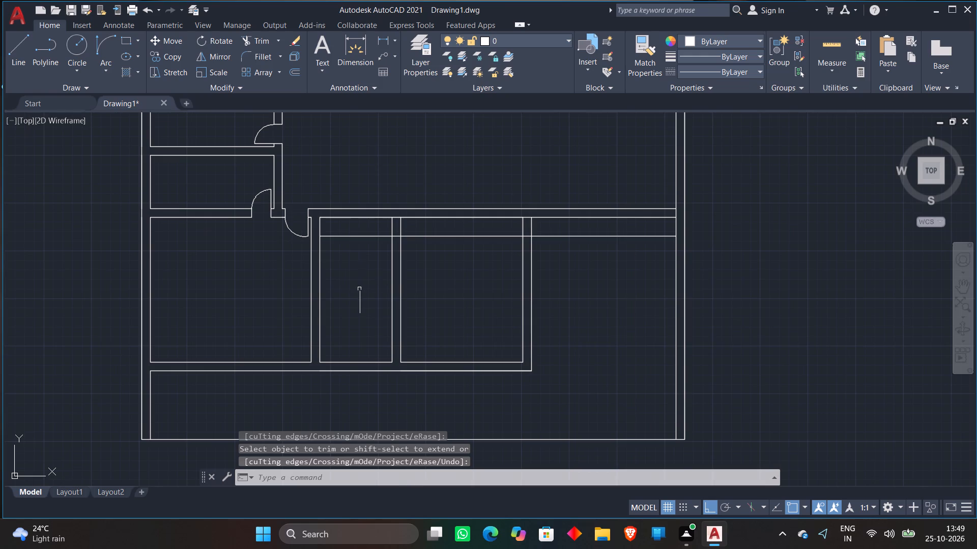
pyautogui.click(359, 237)
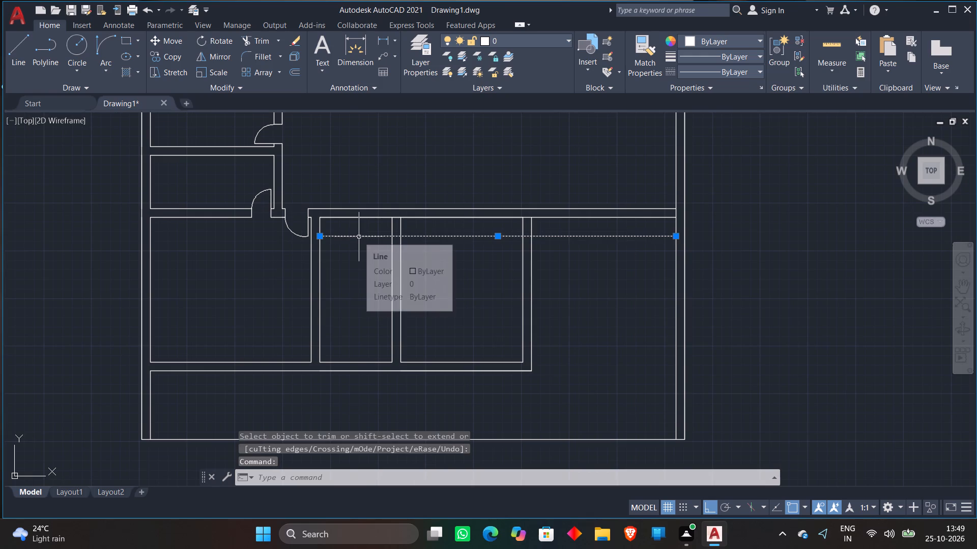
pyautogui.press('Delete')
pyautogui.scroll(2, 352, 229)
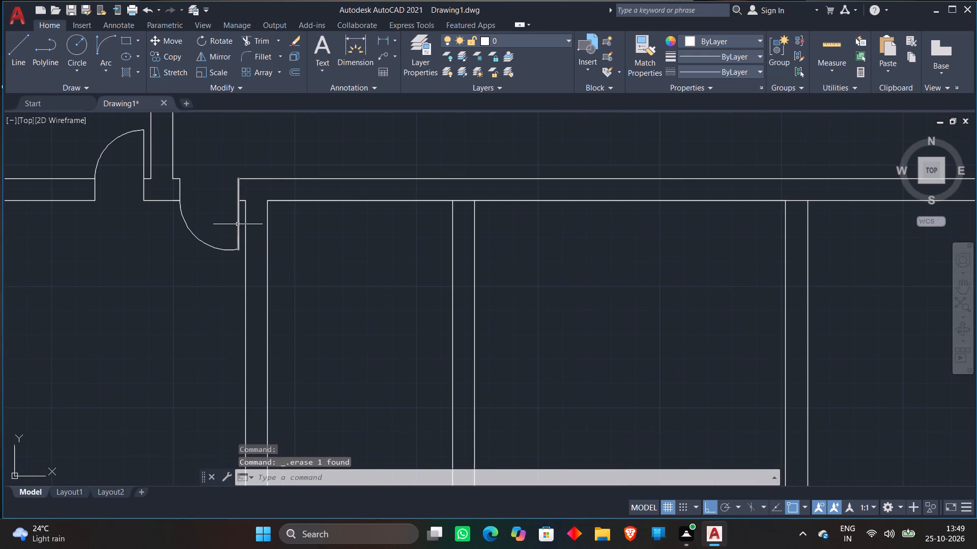
# Offset the right face of the partition beside the new door by 3" into the narrow middle room.
pyautogui.scroll(2, 238, 245)
pyautogui.scroll(-2, 389, 224)
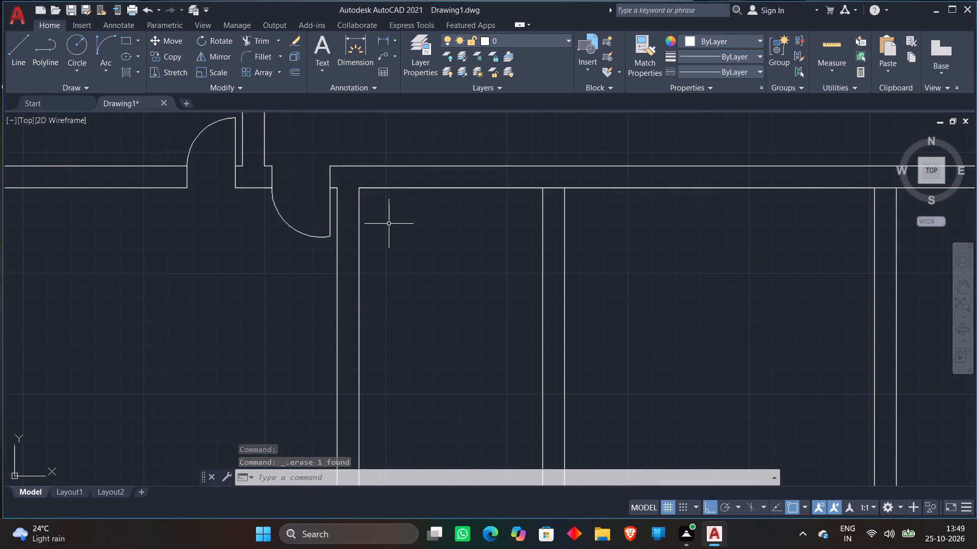
pyautogui.press('o')
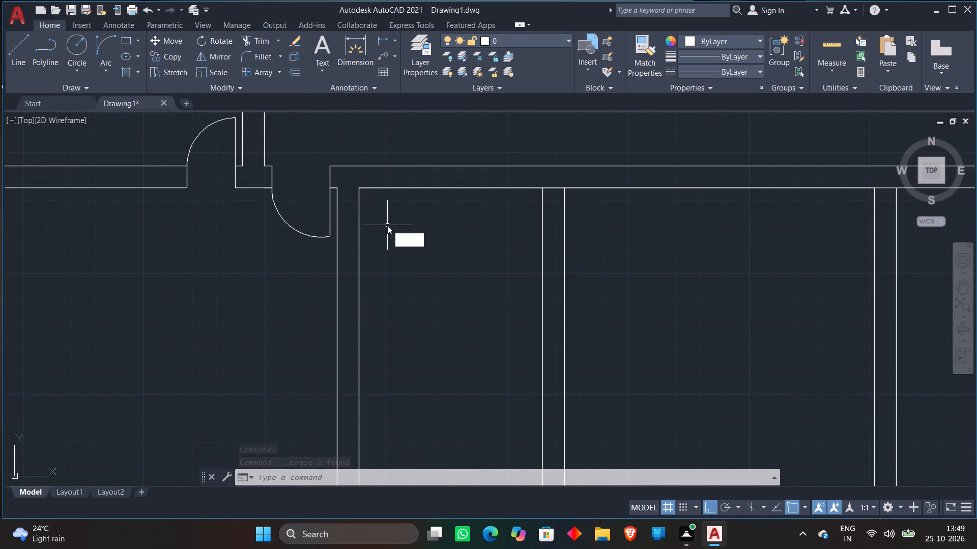
pyautogui.press('Return')
pyautogui.write('3"')
pyautogui.press('Return')
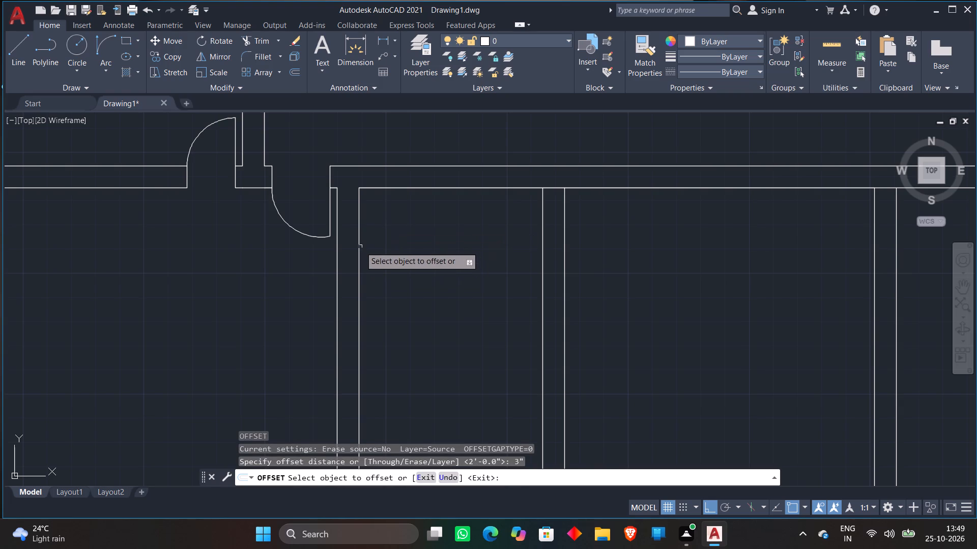
pyautogui.click(358, 244)
pyautogui.click(387, 235)
pyautogui.press('space')
# Extend the 3" offset line up through the hall wall to form the narrow room's first door jamb.
pyautogui.scroll(-1, 387, 235)
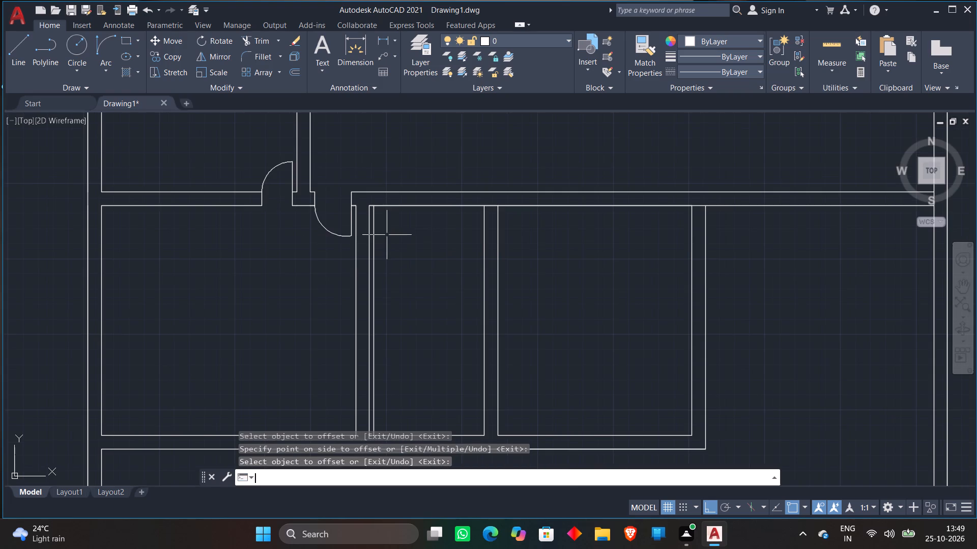
pyautogui.moveTo(387, 235); pyautogui.dragTo(354, 274, button='middle')
pyautogui.scroll(-1, 354, 274)
pyautogui.write('EX')
pyautogui.press('space')
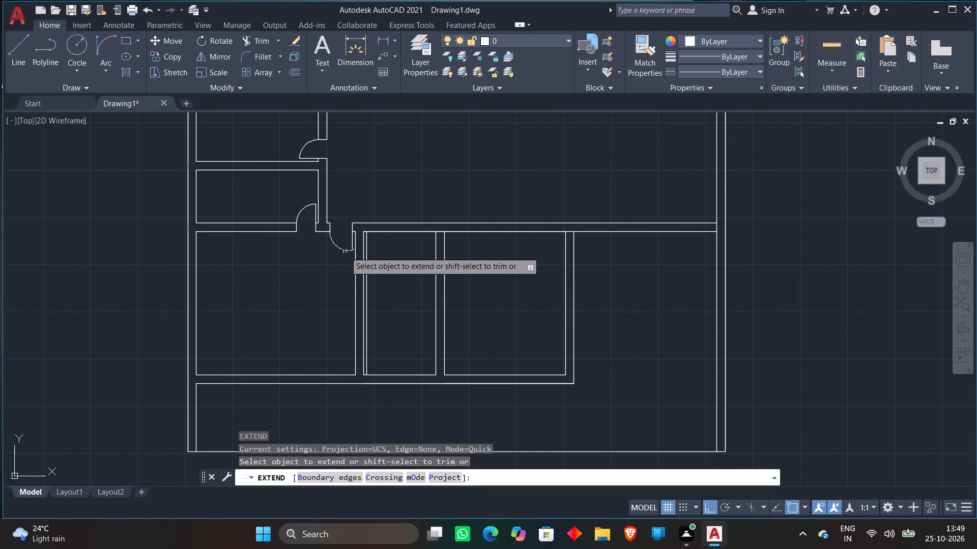
pyautogui.click(369, 238)
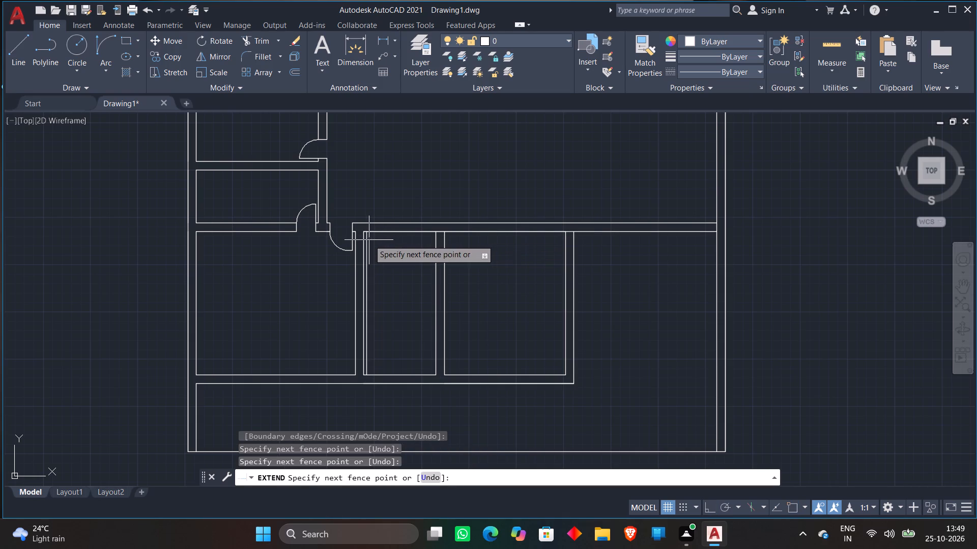
pyautogui.scroll(3, 369, 240)
pyautogui.click(350, 256)
pyautogui.press('space')
# Offset the jamb line 2' to the right and the hall wall's lower line 2' down into the narrow room.
pyautogui.scroll(-2, 393, 248)
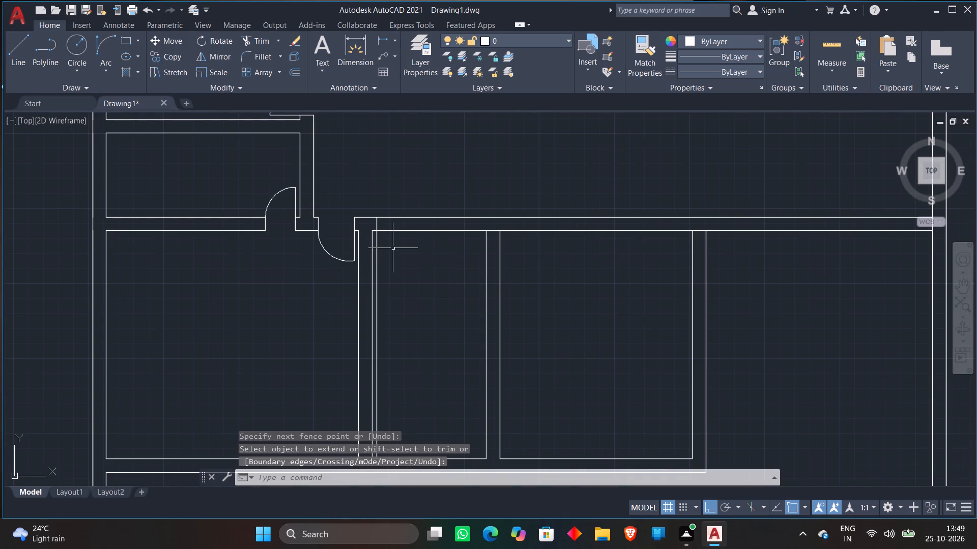
pyautogui.press('o')
pyautogui.press('Return')
pyautogui.write("2'")
pyautogui.press('Return')
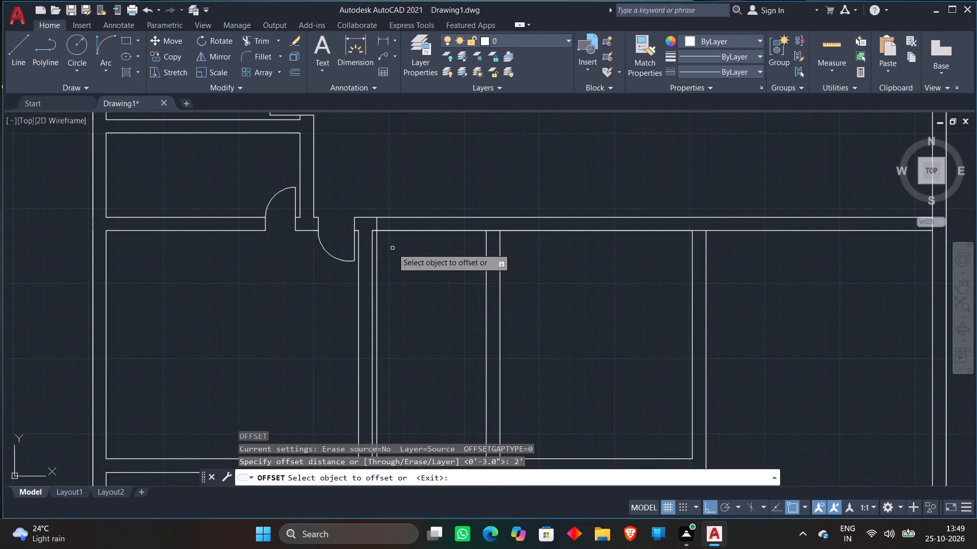
pyautogui.scroll(2, 377, 225)
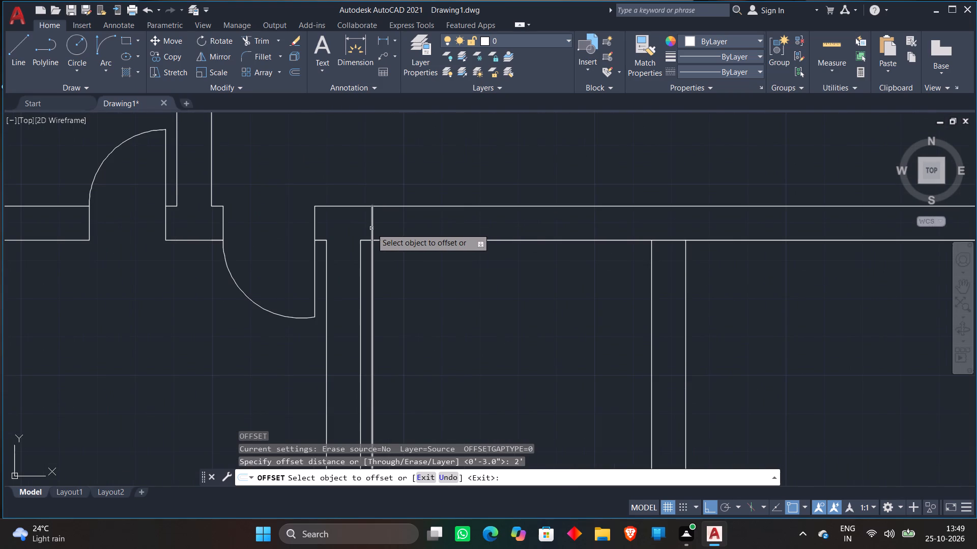
pyautogui.click(371, 228)
pyautogui.click(478, 256)
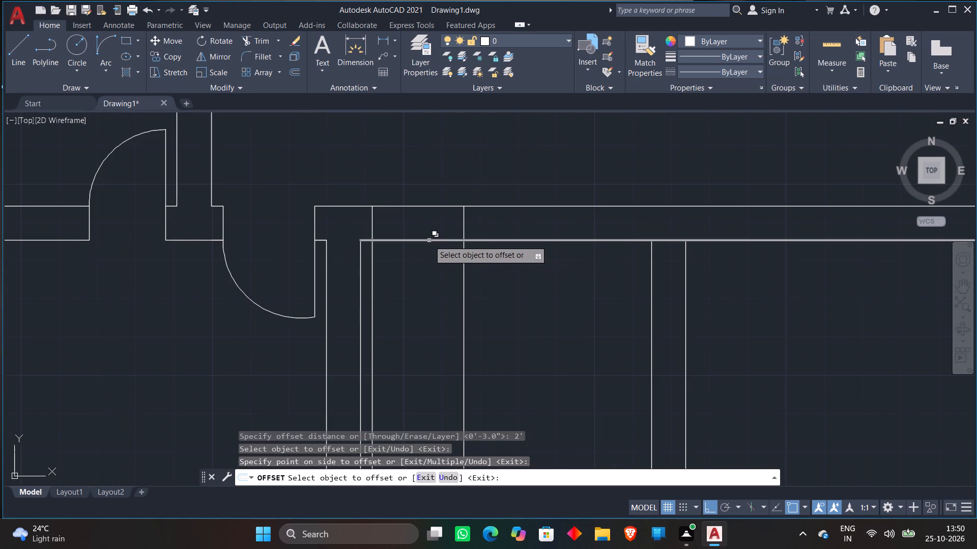
pyautogui.click(429, 240)
pyautogui.click(420, 304)
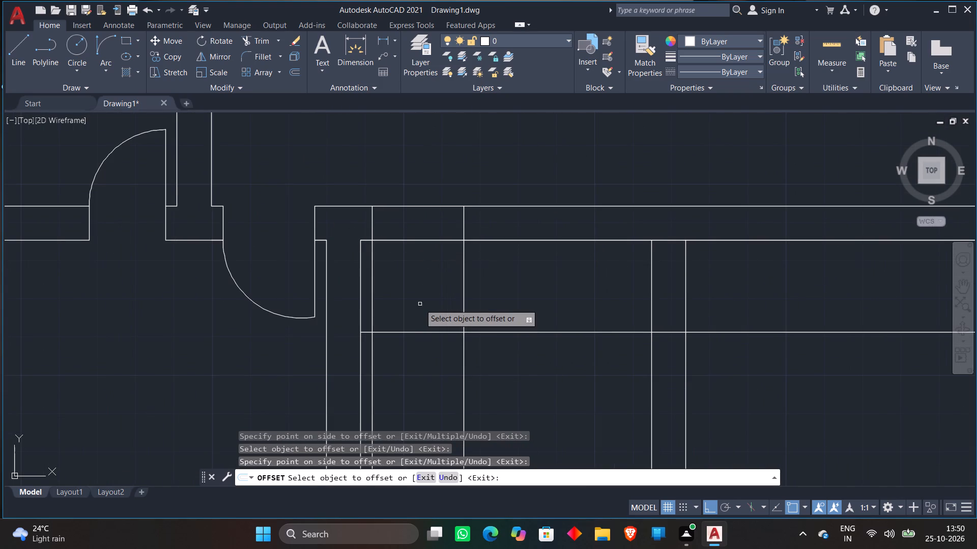
pyautogui.press('space')
# Trim both jamb lines below the 2' guide line, and the guide on either side of them, to leave a door outline.
pyautogui.scroll(-2, 420, 304)
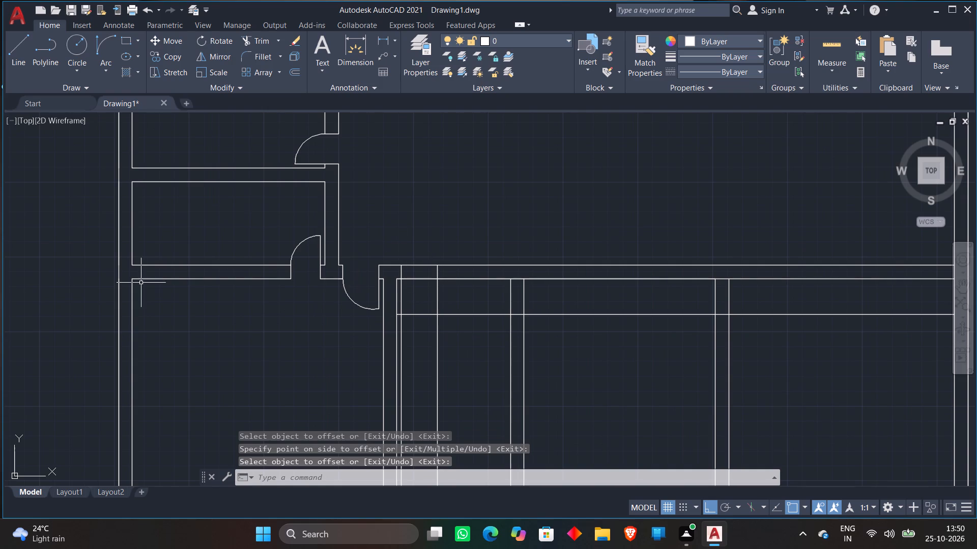
pyautogui.scroll(-1, 241, 253)
pyautogui.moveTo(241, 334); pyautogui.dragTo(178, 344, button='middle')
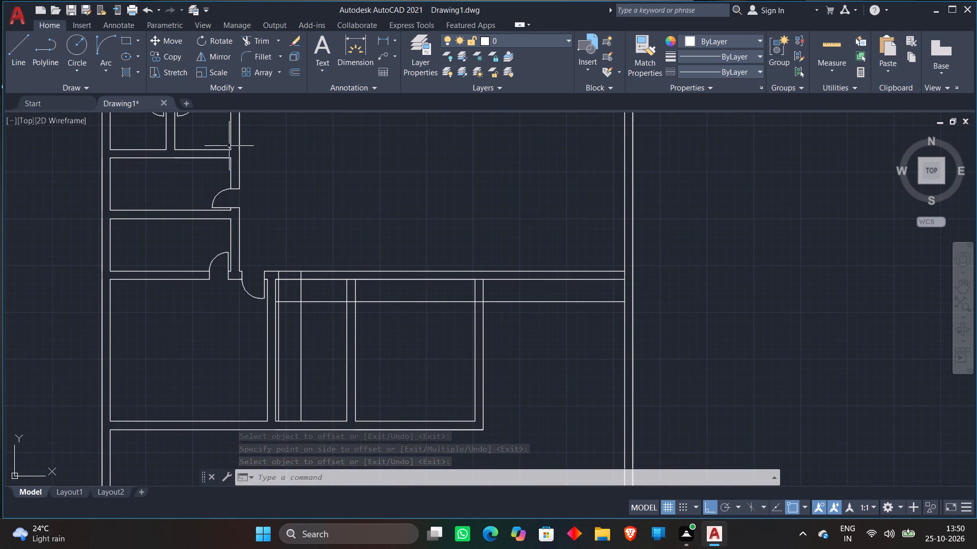
pyautogui.click(258, 40)
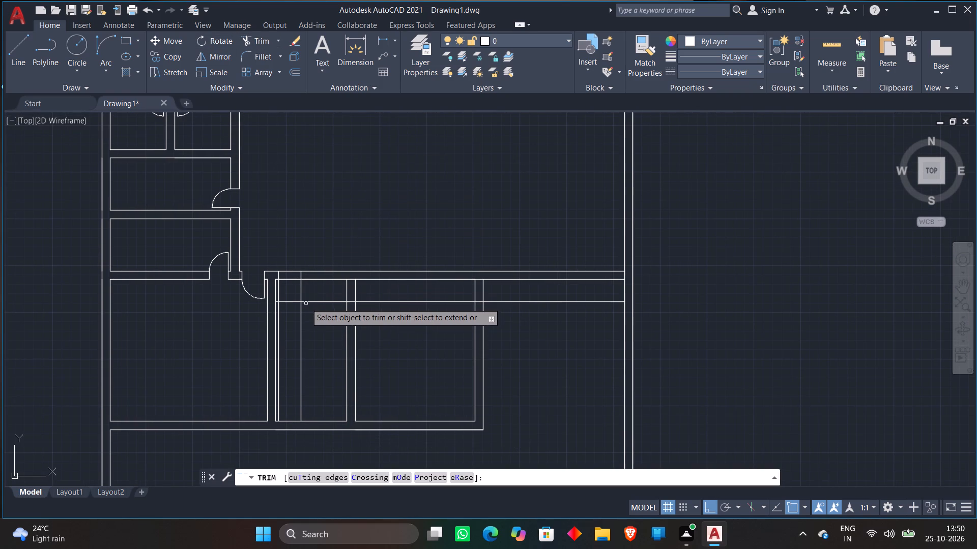
pyautogui.scroll(2, 306, 306)
pyautogui.scroll(2, 228, 302)
pyautogui.click(229, 289)
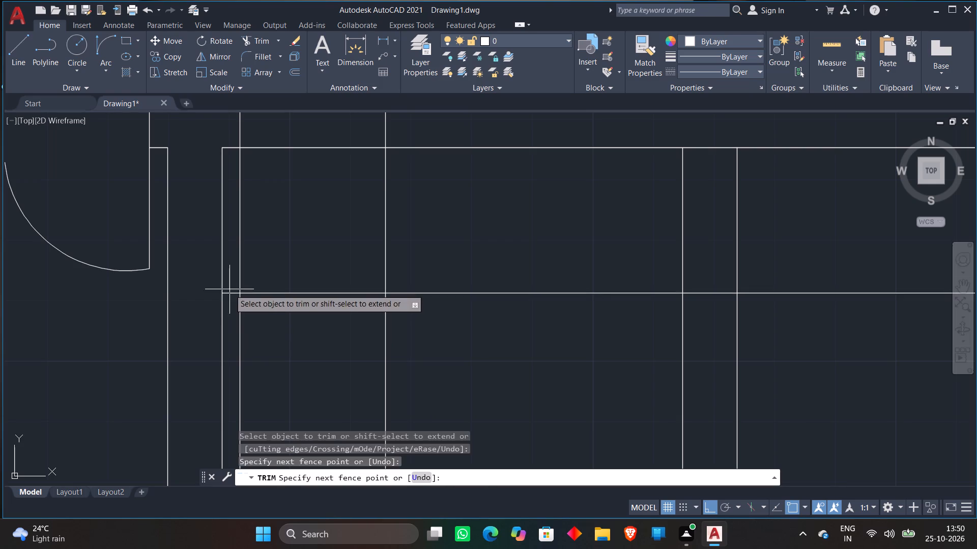
pyautogui.click(251, 317)
pyautogui.click(439, 285)
pyautogui.click(358, 331)
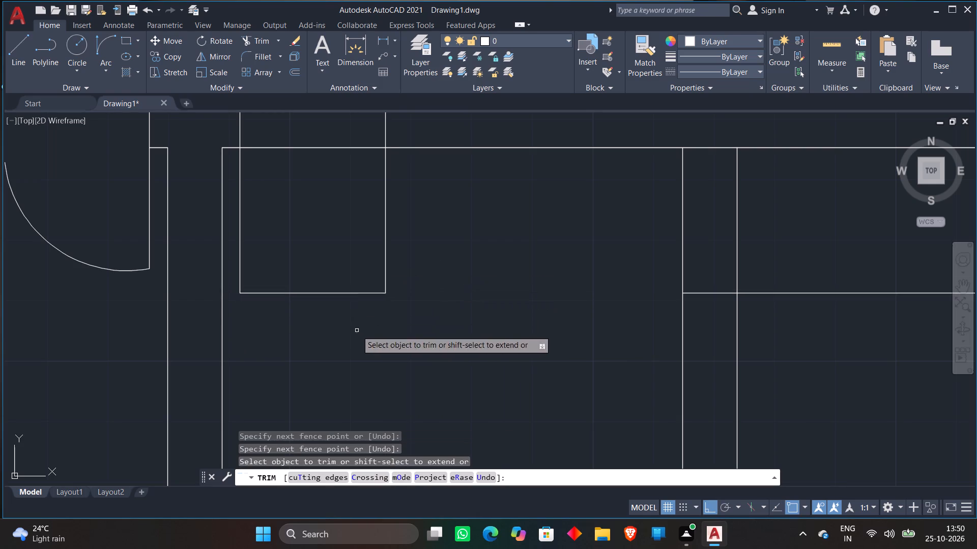
pyautogui.scroll(-2, 325, 250)
pyautogui.moveTo(325, 250); pyautogui.dragTo(328, 269, button='middle')
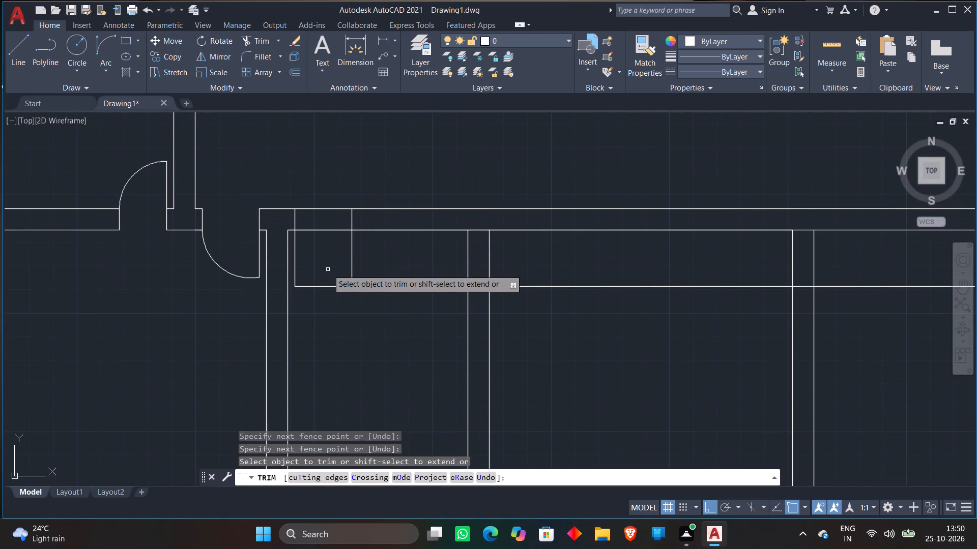
pyautogui.press('space')
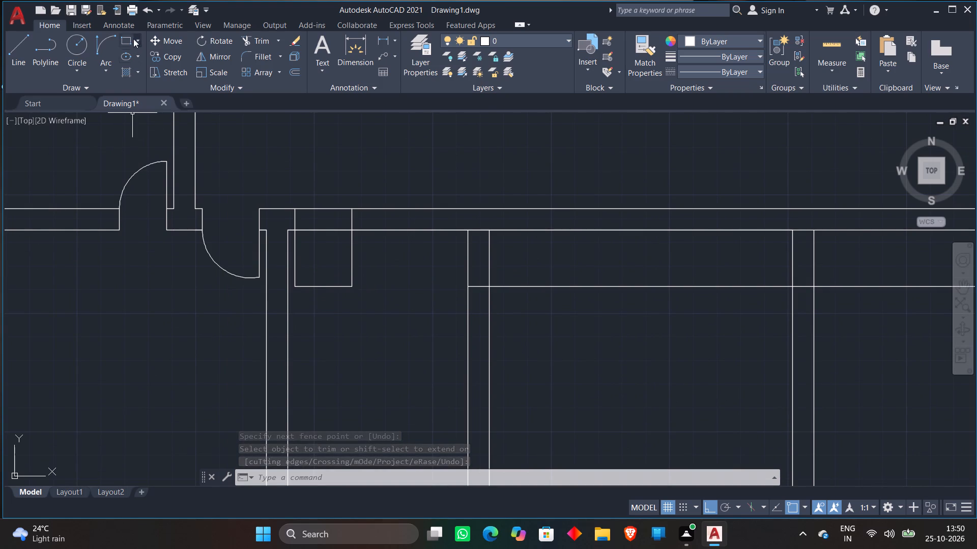
# Draw the door swing arc from the right jamb at the wall's lower line to the bottom end of the left leaf.
pyautogui.click(101, 55)
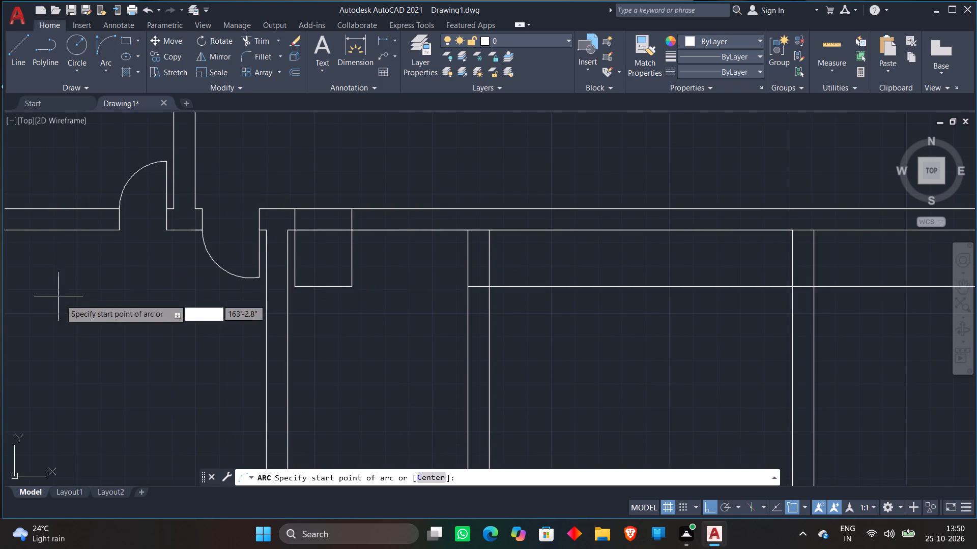
pyautogui.click(355, 226)
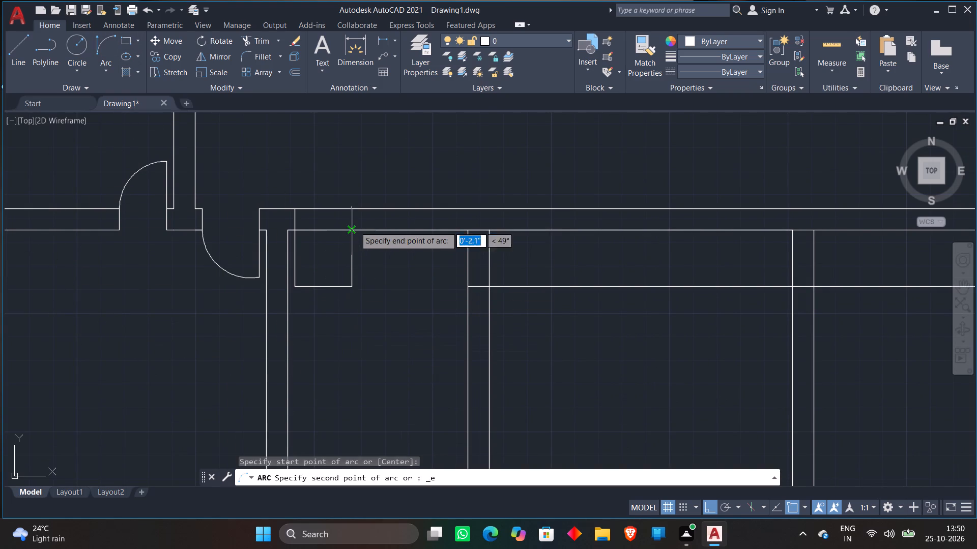
pyautogui.click(297, 284)
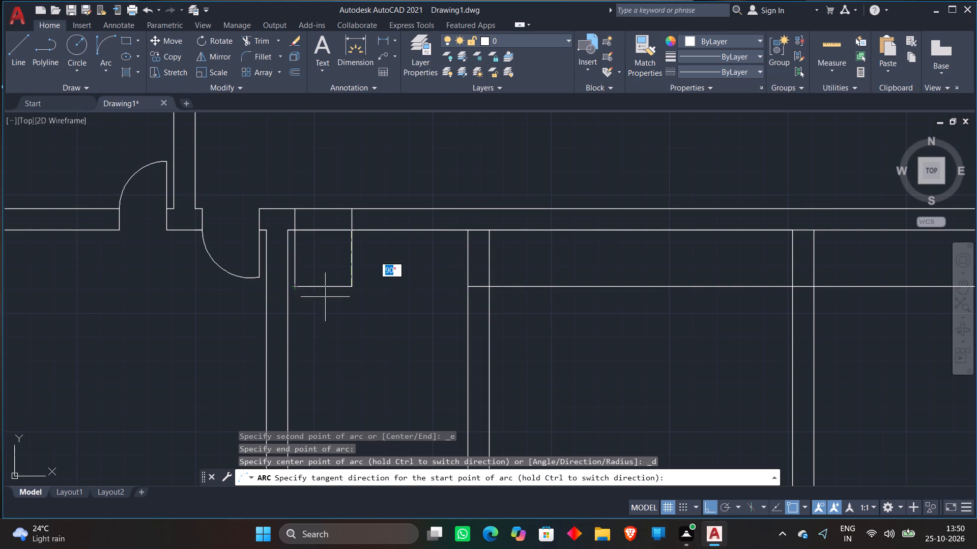
pyautogui.click(383, 350)
# Trim the right jamb and bottom guide outside the arc, and both hall wall lines across the narrow room's doorway.
pyautogui.scroll(-1, 365, 326)
pyautogui.moveTo(364, 326); pyautogui.dragTo(350, 326, button='middle')
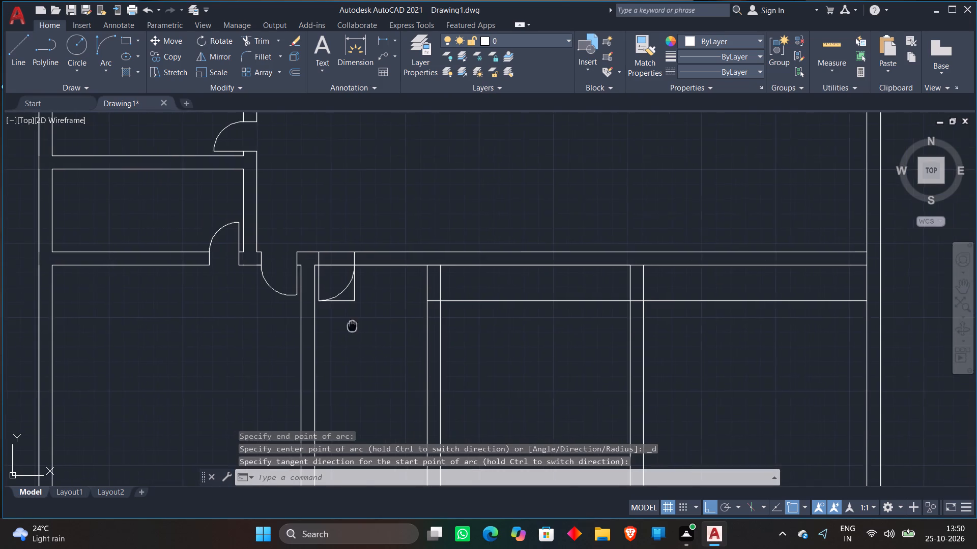
pyautogui.moveTo(350, 326); pyautogui.dragTo(300, 332, button='middle')
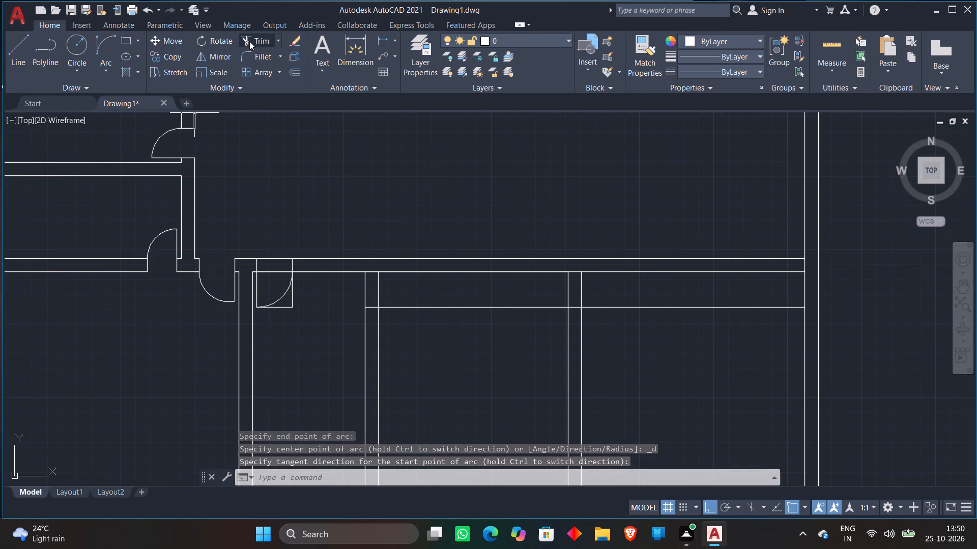
pyautogui.click(249, 41)
pyautogui.scroll(1, 326, 218)
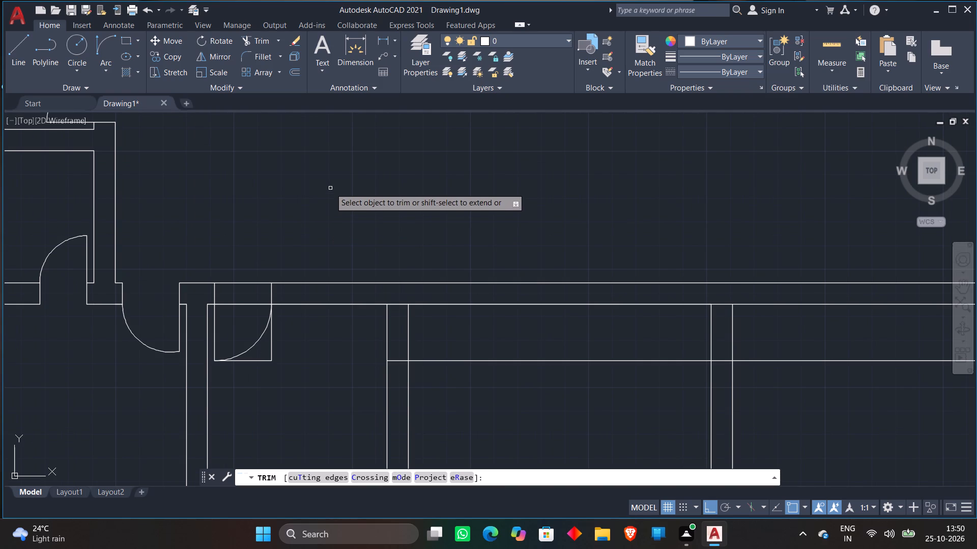
pyautogui.scroll(2, 241, 354)
pyautogui.click(329, 330)
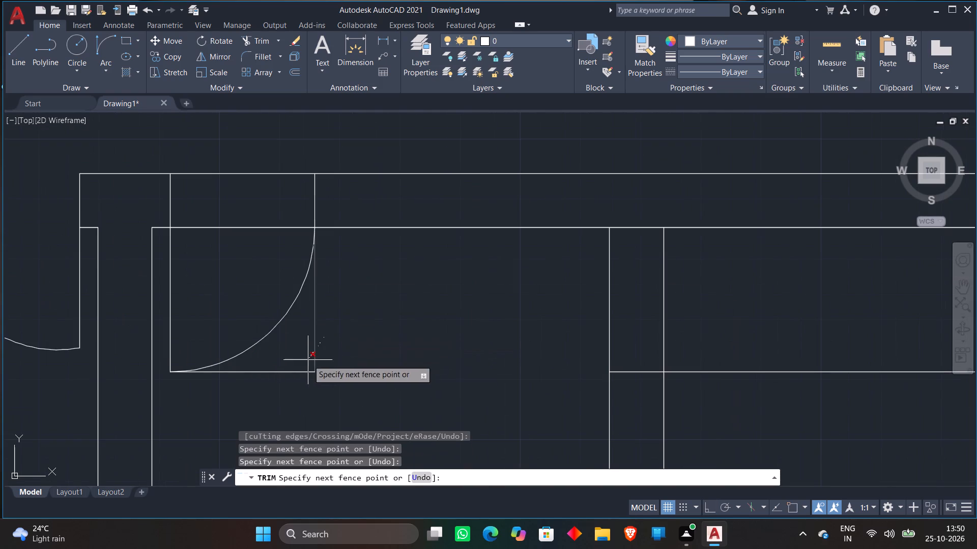
pyautogui.click(288, 375)
pyautogui.click(252, 253)
pyautogui.click(271, 155)
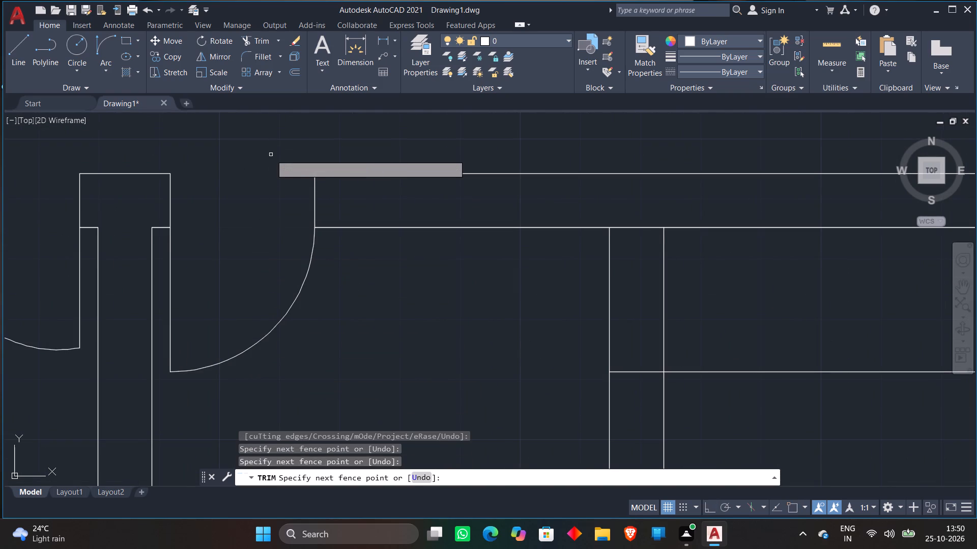
pyautogui.press('space')
# Delete the leftover horizontal guide line crossing the rooms to the right of the narrow room.
pyautogui.scroll(-2, 271, 156)
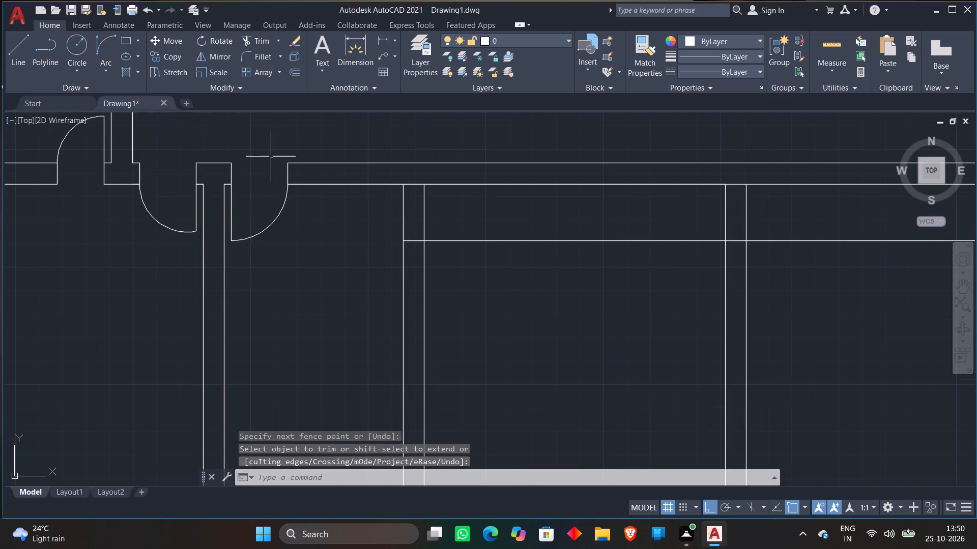
pyautogui.scroll(-2, 347, 288)
pyautogui.moveTo(347, 289); pyautogui.dragTo(315, 254, button='middle')
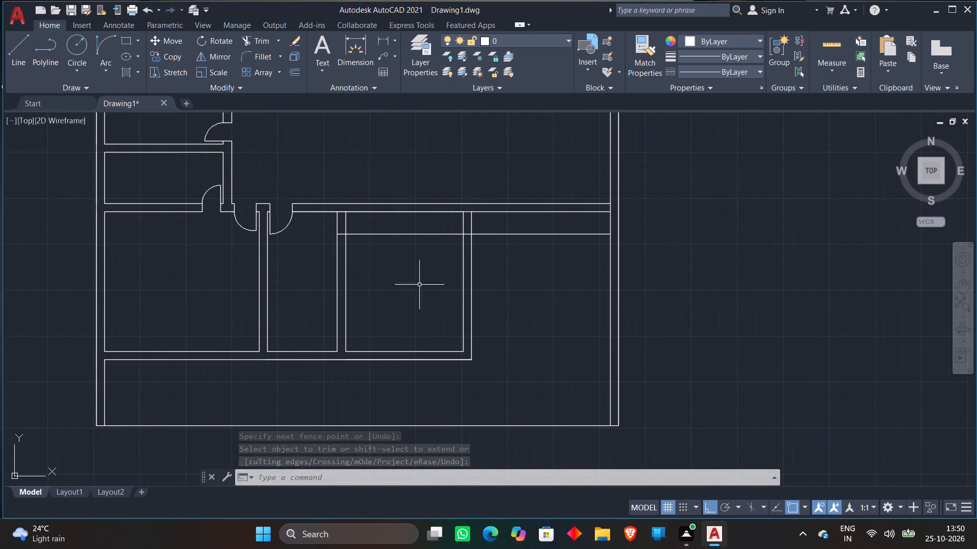
pyautogui.click(371, 234)
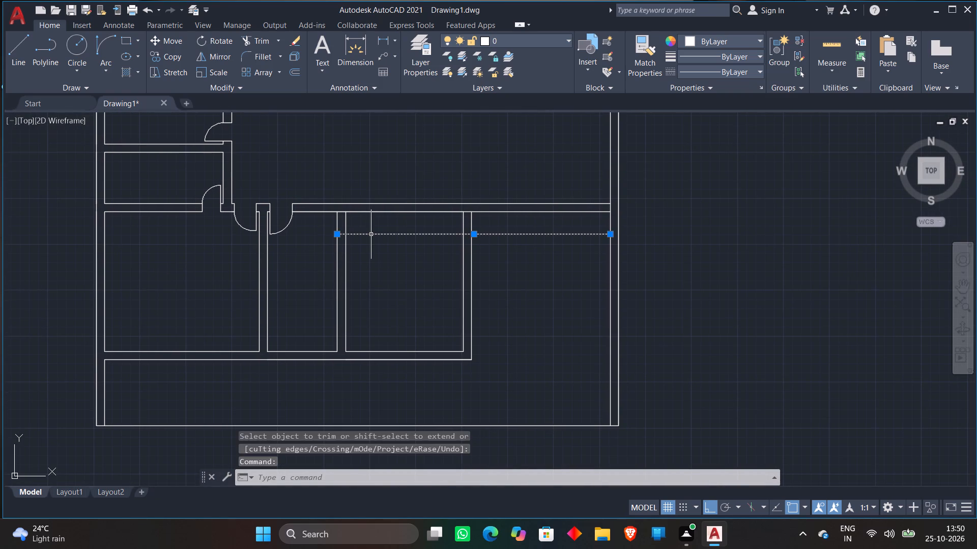
pyautogui.press('Delete')
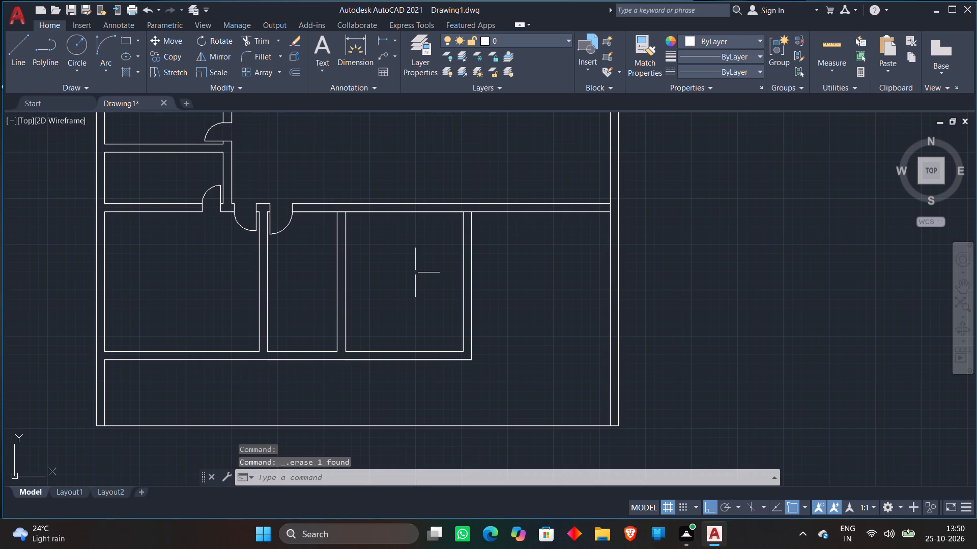
# Offset the inner face of the third lower room's right wall by 3" into that room.
pyautogui.press('o')
pyautogui.press('Return')
pyautogui.press('3')
pyautogui.hotkey('shift', '"')
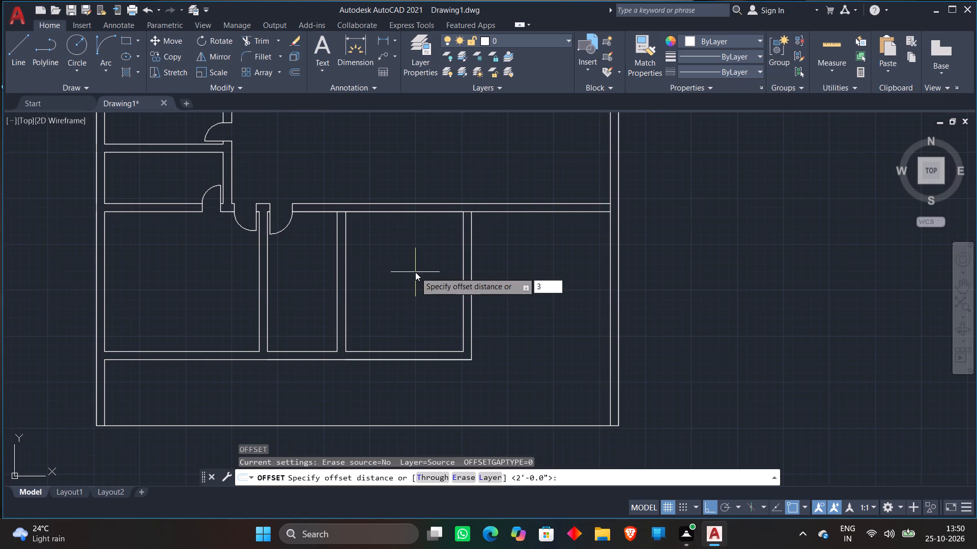
pyautogui.press('Return')
pyautogui.click(463, 312)
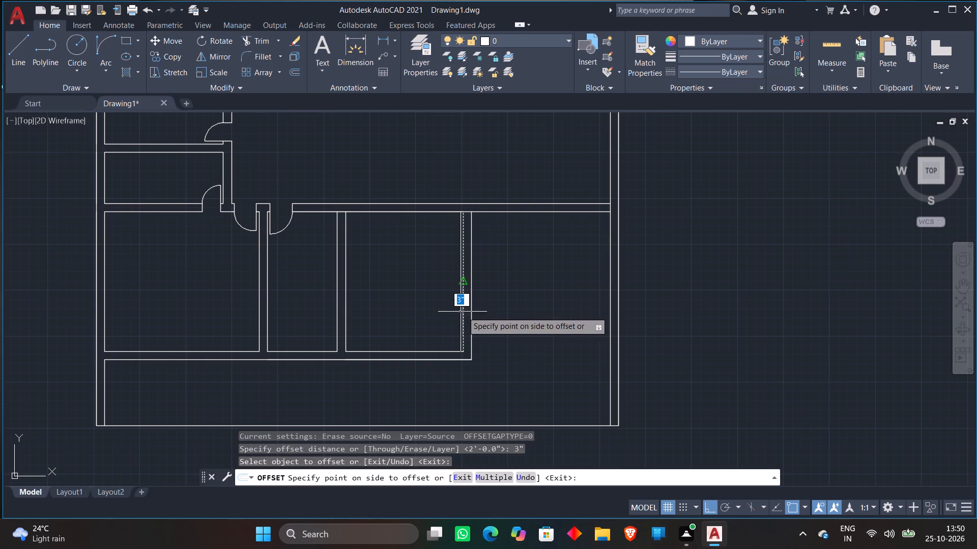
pyautogui.click(395, 319)
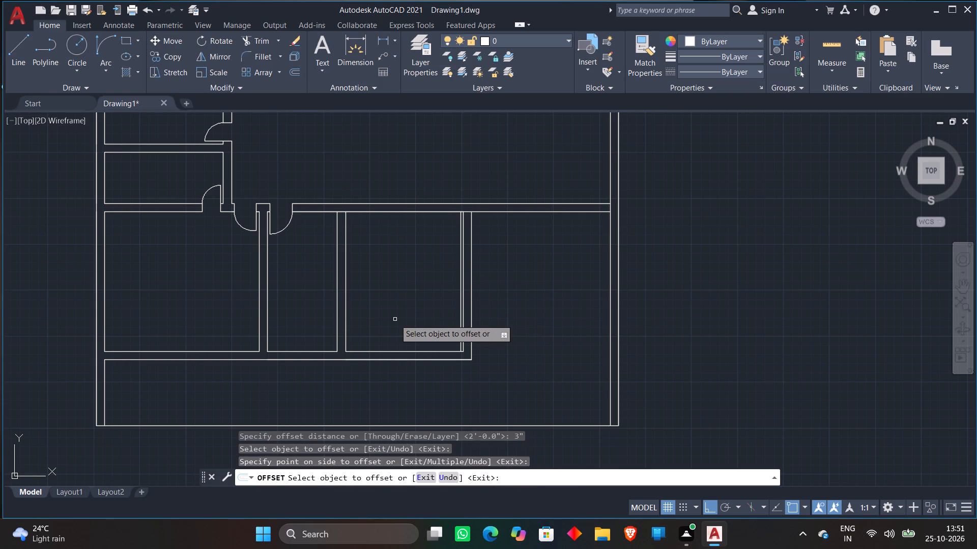
pyautogui.press('space')
# Extend the 3" jamb line in the third lower room down to the bottom wall's outer line.
pyautogui.scroll(1, 412, 320)
pyautogui.write('EX')
pyautogui.press('space')
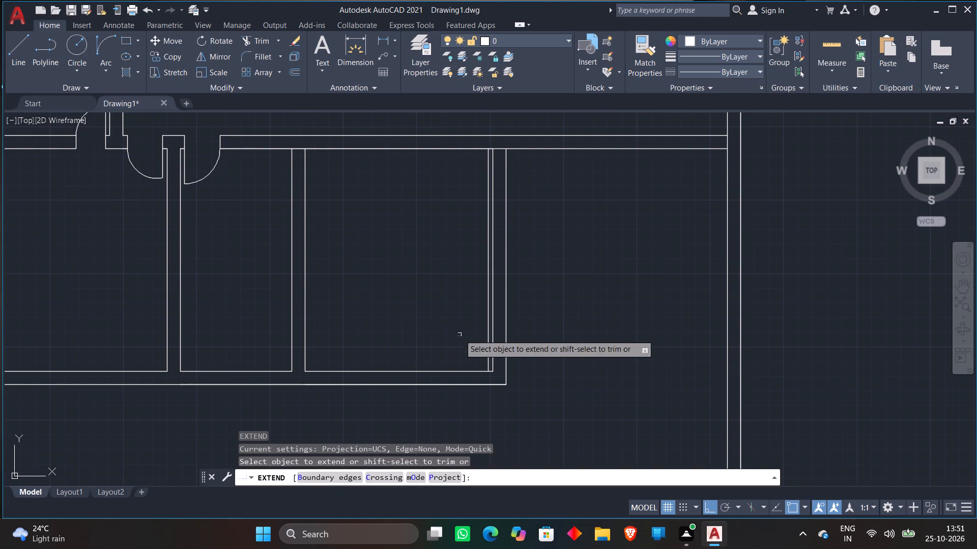
pyautogui.scroll(3, 496, 351)
pyautogui.scroll(-1, 442, 349)
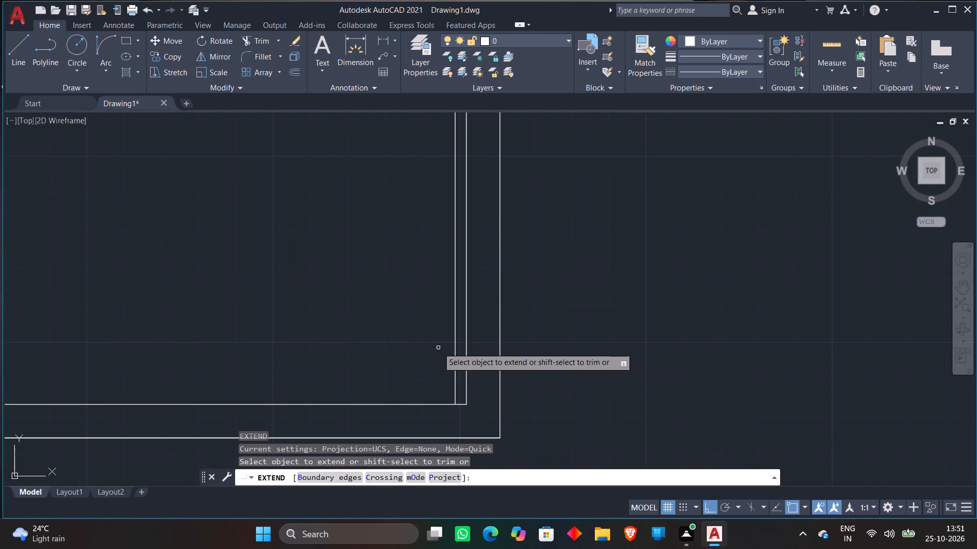
pyautogui.moveTo(438, 348); pyautogui.dragTo(438, 299, button='middle')
pyautogui.click(455, 323)
pyautogui.press('space')
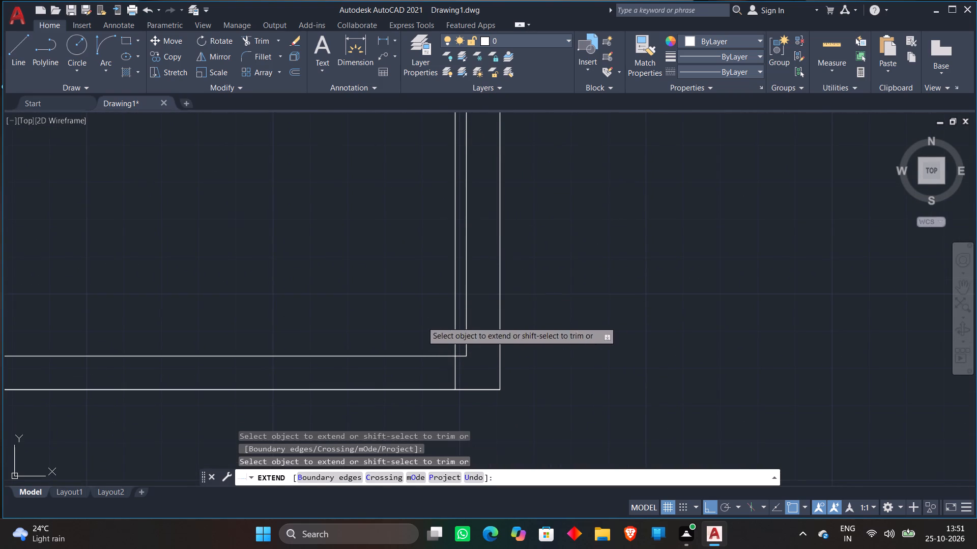
# Offset the jamb line 2' into the third lower room and the bottom wall's inner face 2' upward.
pyautogui.scroll(-3, 369, 302)
pyautogui.press('o')
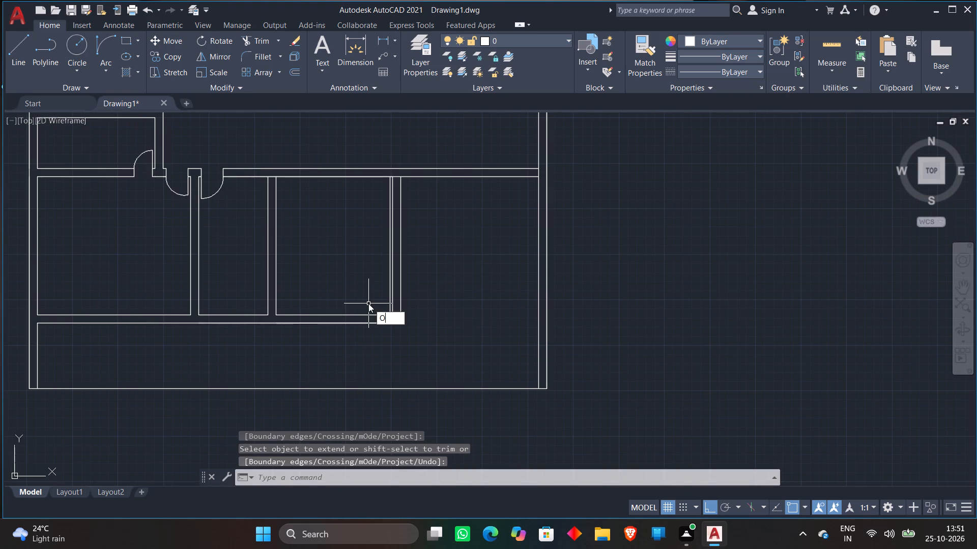
pyautogui.press('Return')
pyautogui.write("2'")
pyautogui.press('Return')
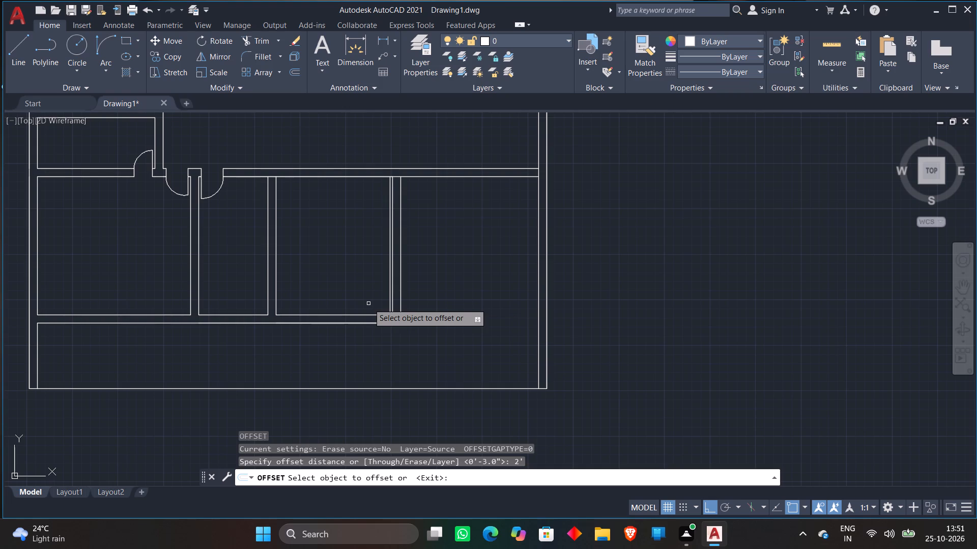
pyautogui.scroll(2, 380, 305)
pyautogui.click(401, 322)
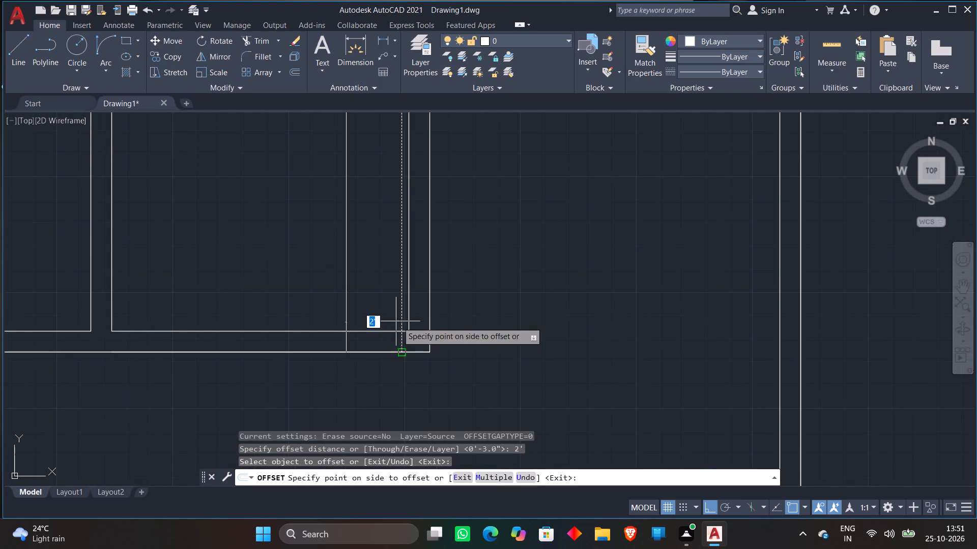
pyautogui.click(272, 315)
pyautogui.click(281, 330)
pyautogui.click(297, 287)
pyautogui.press('space')
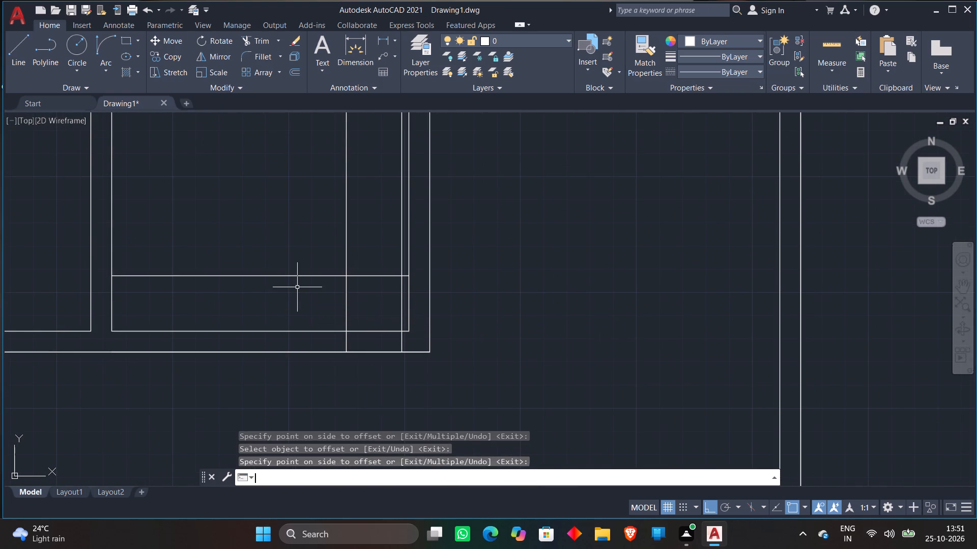
# Draw the door swing arc from the left jamb at the bottom wall's inner face to the top of the right jamb's leaf.
pyautogui.scroll(-2, 304, 234)
pyautogui.moveTo(304, 234); pyautogui.dragTo(317, 298, button='middle')
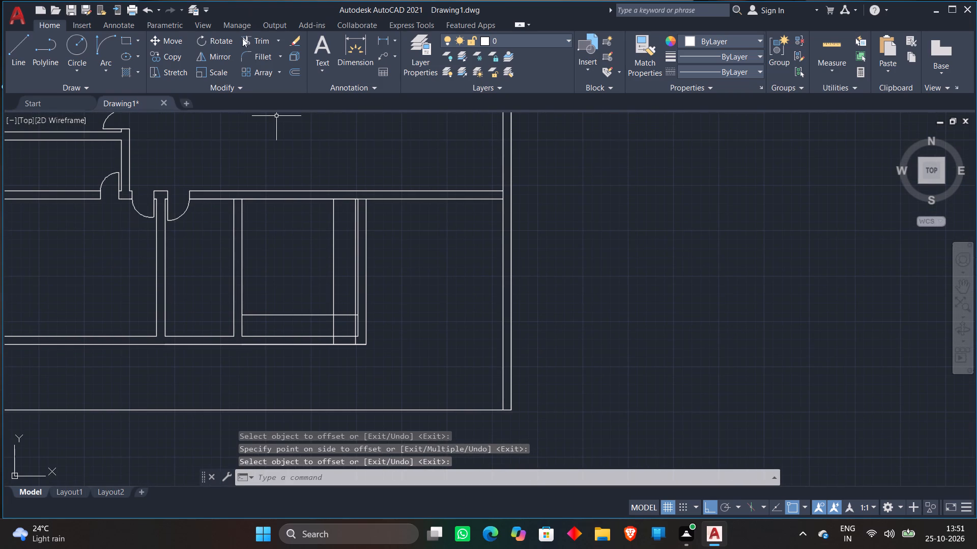
pyautogui.click(106, 46)
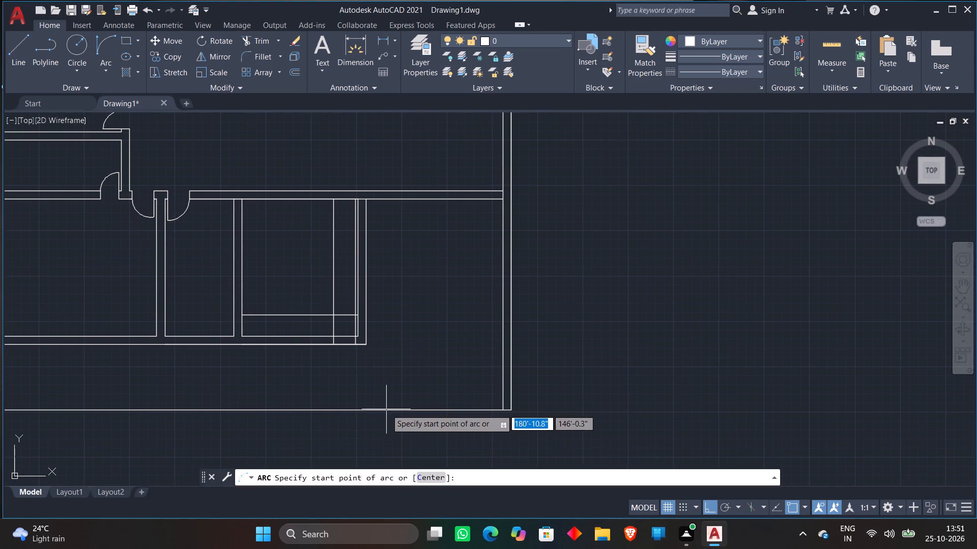
pyautogui.scroll(2, 338, 324)
pyautogui.click(323, 355)
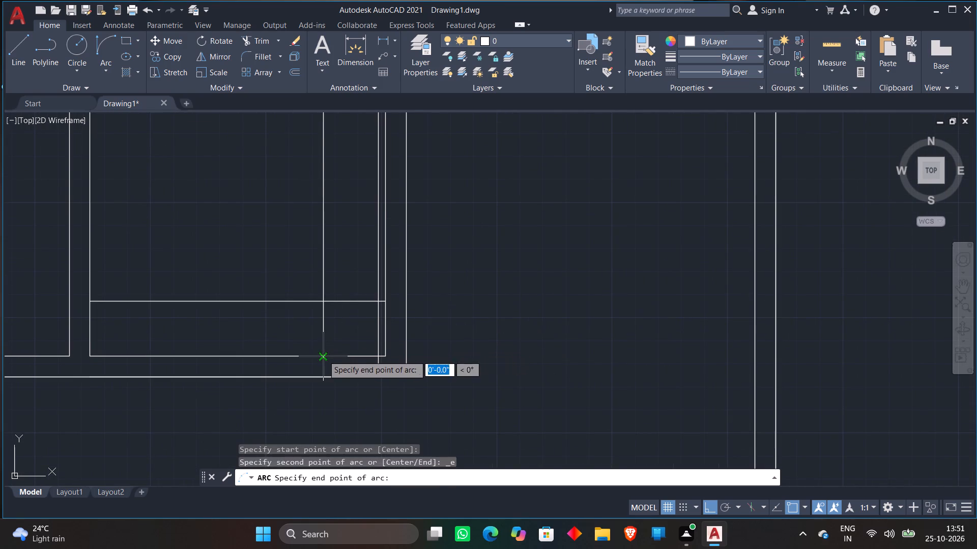
pyautogui.click(373, 302)
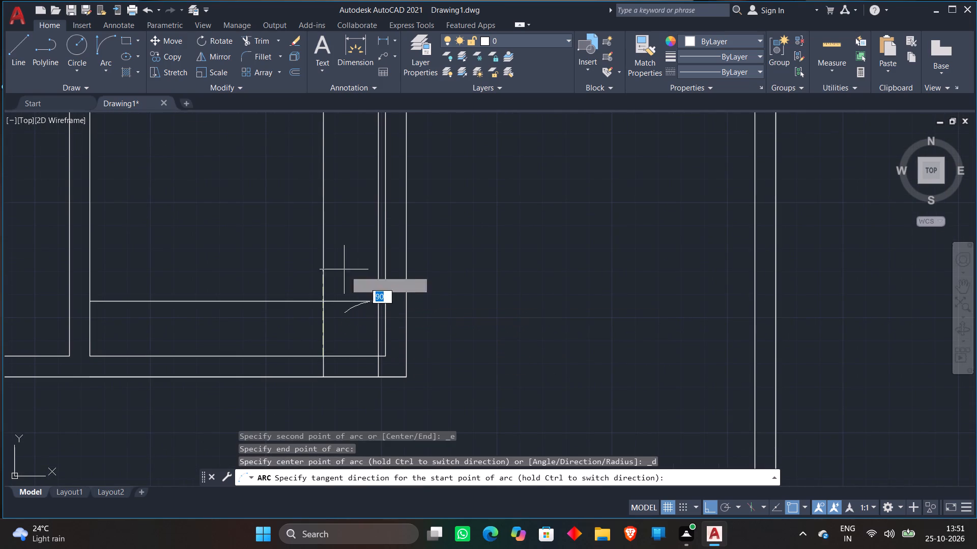
pyautogui.click(312, 252)
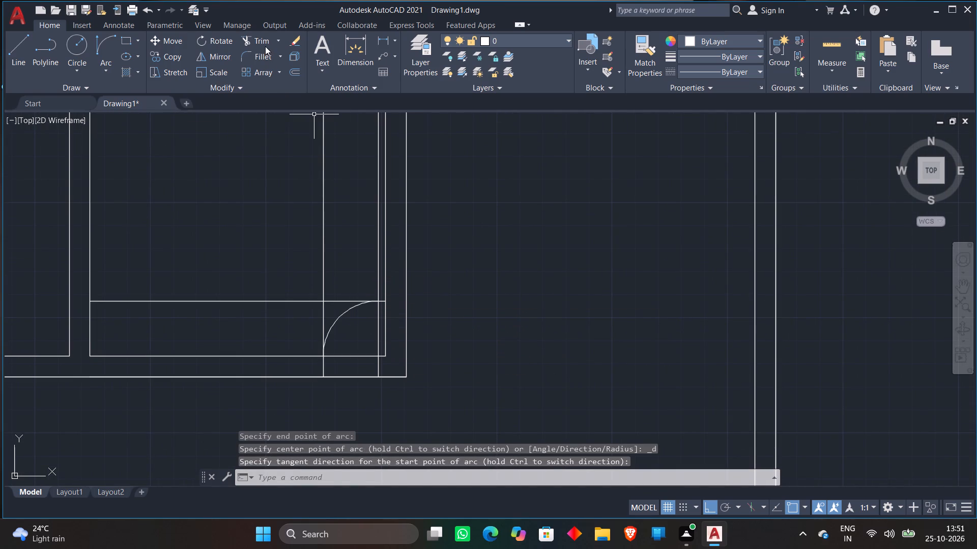
# Trim the horizontal guide and both vertical jamb lines where they run beyond the new door arc.
pyautogui.click(265, 44)
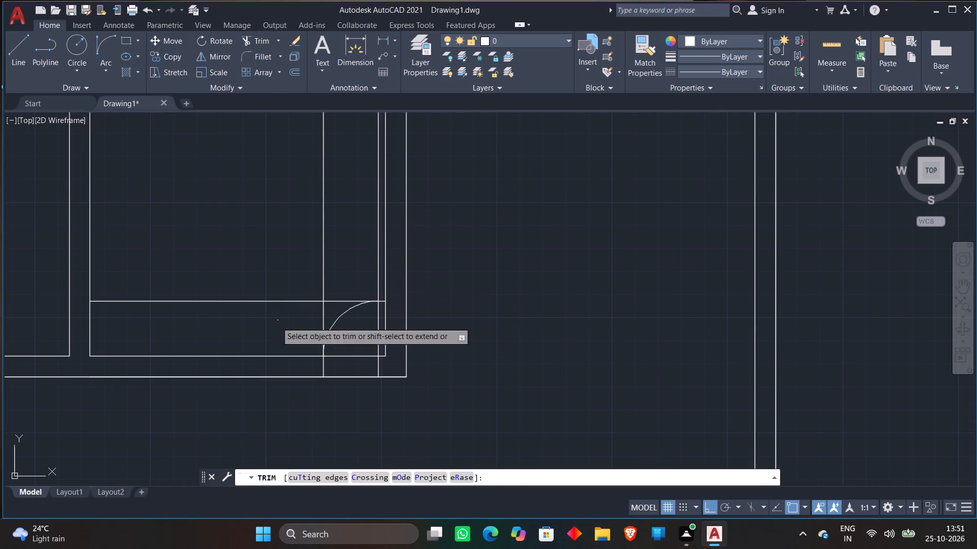
pyautogui.click(270, 327)
pyautogui.scroll(-2, 338, 240)
pyautogui.click(337, 229)
pyautogui.scroll(3, 341, 267)
pyautogui.click(287, 286)
pyautogui.click(338, 244)
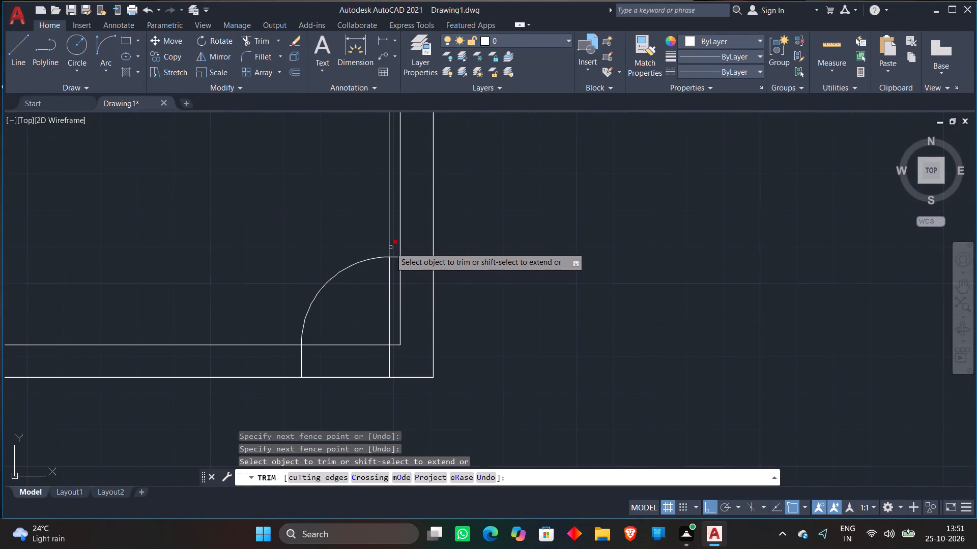
pyautogui.scroll(2, 390, 248)
pyautogui.click(376, 237)
pyautogui.click(399, 280)
pyautogui.scroll(-3, 373, 162)
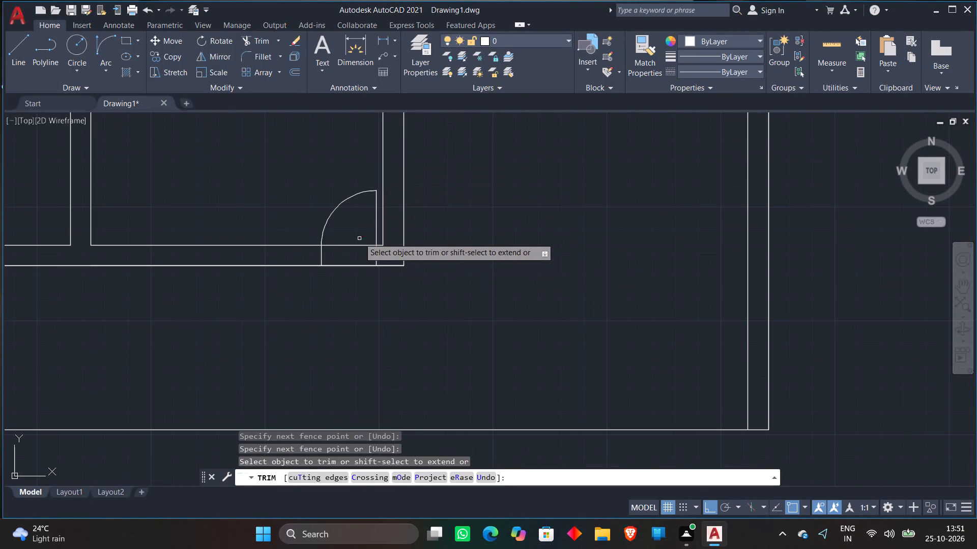
# Trim both bottom wall lines between the jambs to open the third lower room's doorway.
pyautogui.moveTo(359, 238); pyautogui.dragTo(358, 243)
pyautogui.click(356, 296)
pyautogui.moveTo(326, 164); pyautogui.dragTo(320, 310, button='middle')
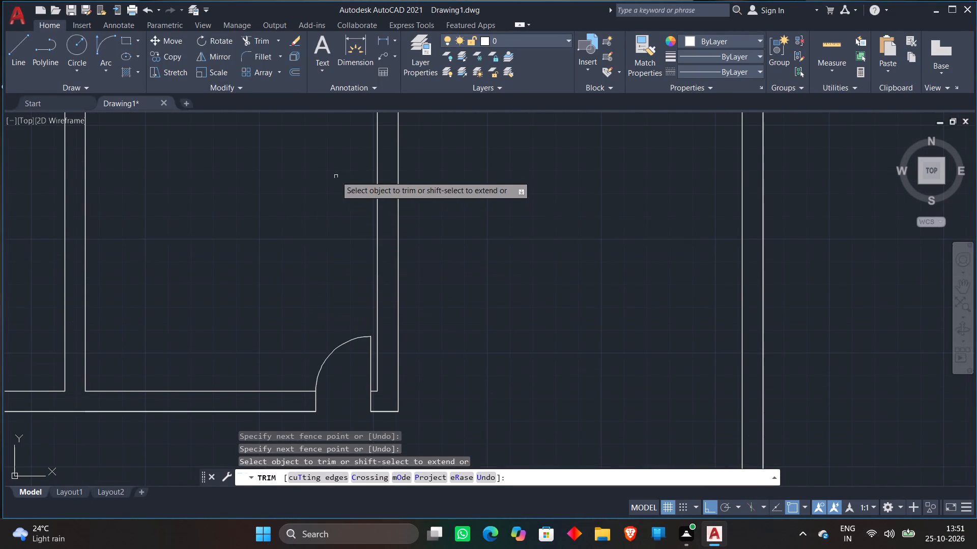
pyautogui.moveTo(335, 177); pyautogui.dragTo(330, 301, button='middle')
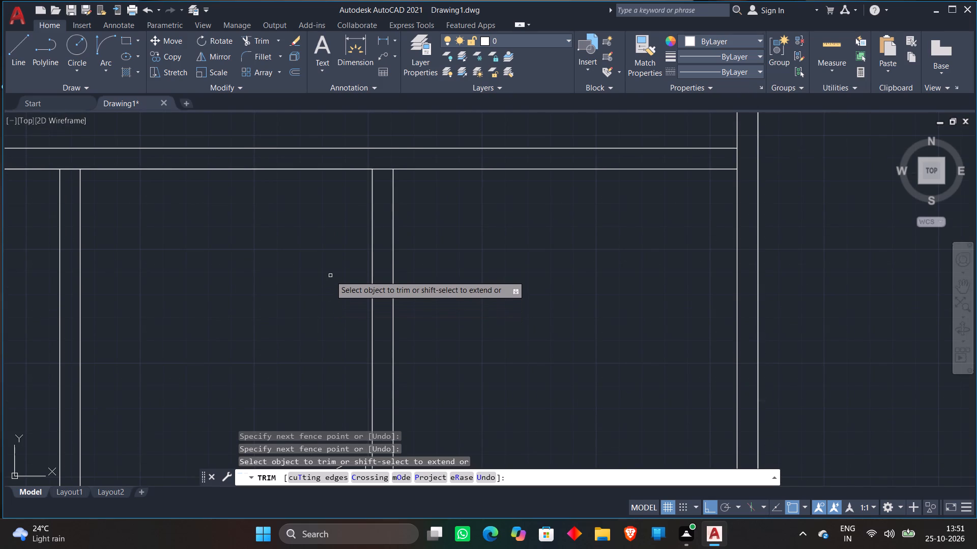
pyautogui.press('space')
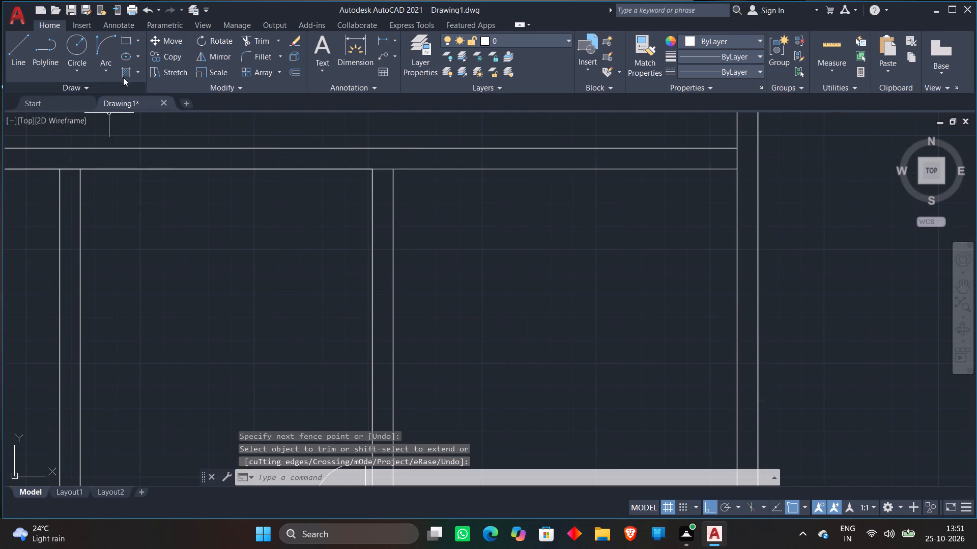
# Trim the hall wall's lower line where the wall between the second and third lower rooms meets it.
pyautogui.scroll(-2, 163, 240)
pyautogui.moveTo(163, 240); pyautogui.dragTo(275, 265, button='middle')
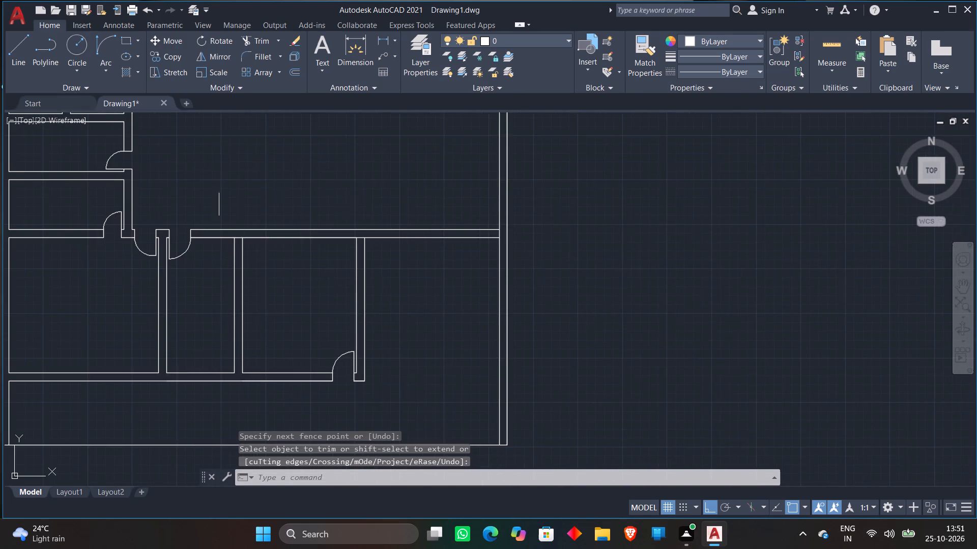
pyautogui.scroll(2, 214, 181)
pyautogui.click(258, 39)
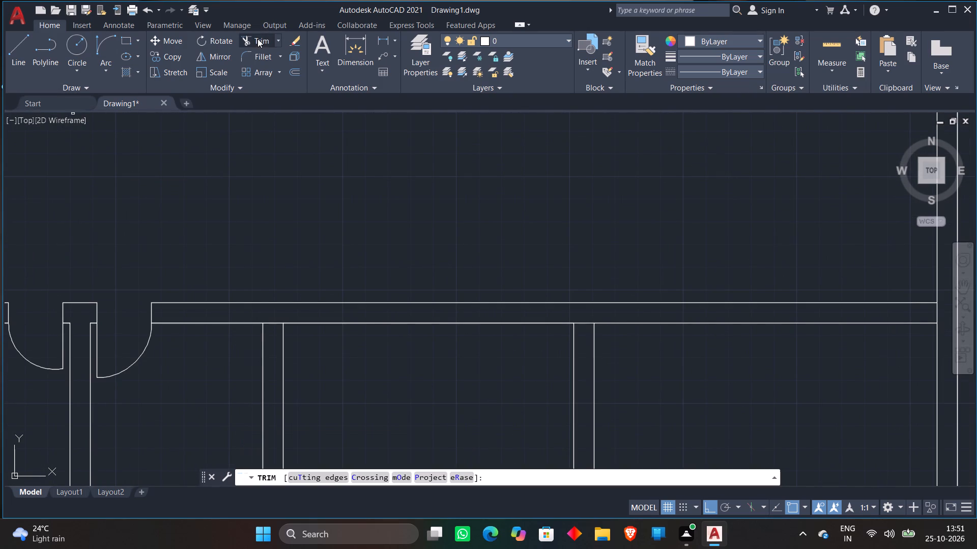
pyautogui.click(275, 320)
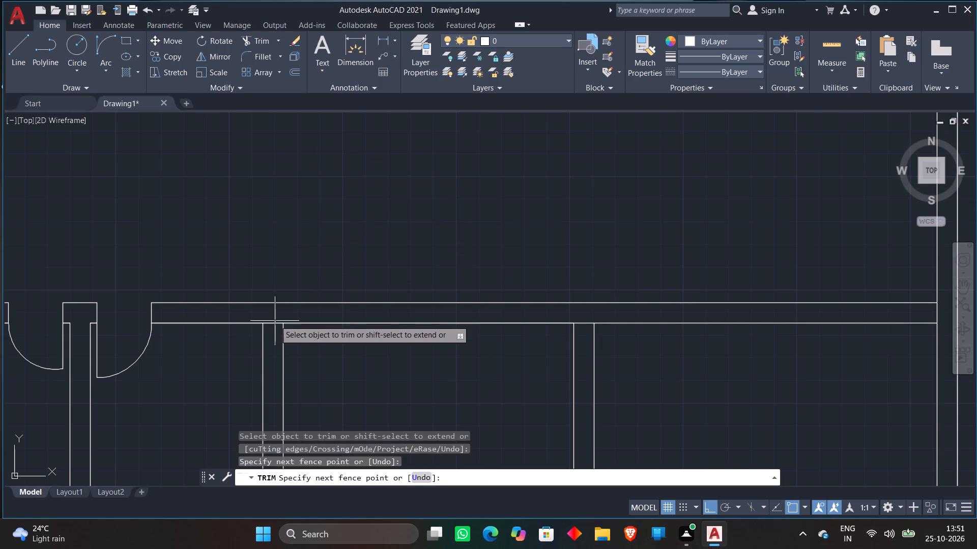
pyautogui.click(273, 327)
pyautogui.press('space')
# Trim the hall wall's lower line at the junction with the third lower room's right wall.
pyautogui.scroll(-2, 413, 333)
pyautogui.moveTo(414, 334); pyautogui.dragTo(242, 220, button='middle')
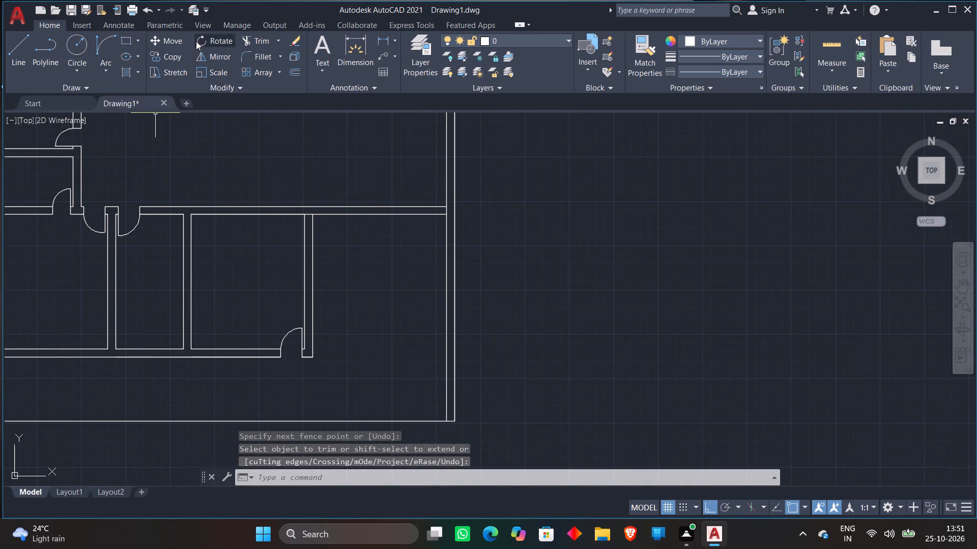
pyautogui.click(250, 40)
pyautogui.scroll(2, 322, 213)
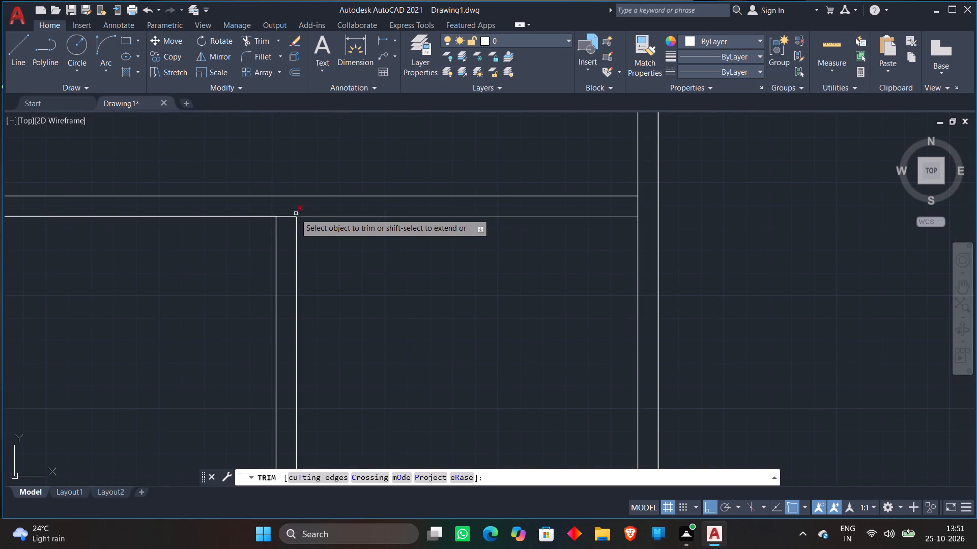
pyautogui.click(289, 213)
pyautogui.click(285, 231)
pyautogui.press('space')
pyautogui.scroll(-1, 339, 144)
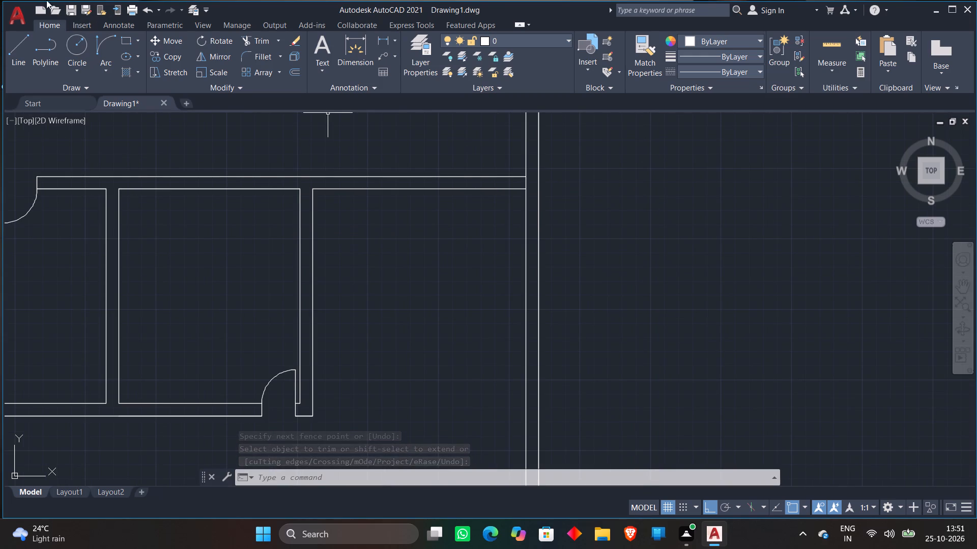
# Draw a vertical line across the hall wall at the midpoint of the third lower room's top edge, trimmed at the wall's upper line.
pyautogui.click(17, 51)
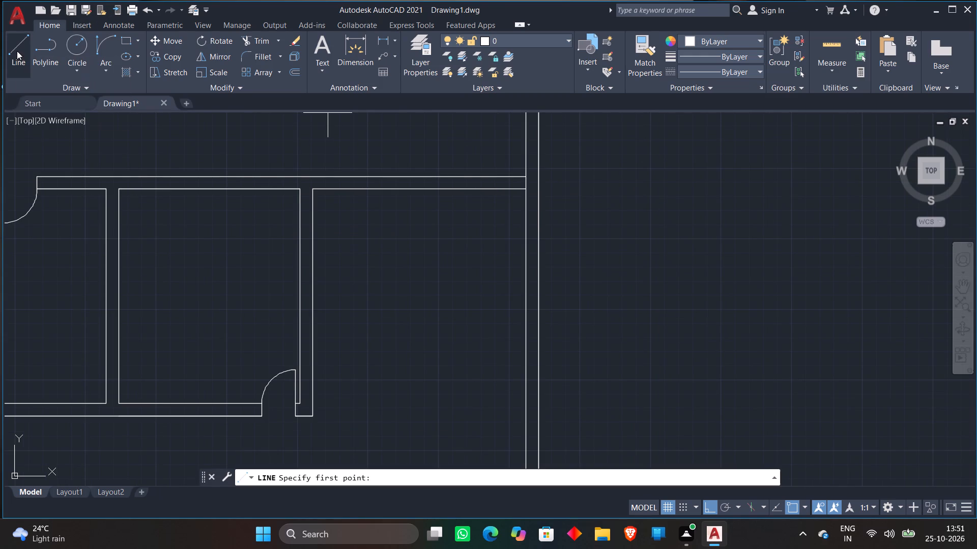
pyautogui.click(209, 188)
pyautogui.click(216, 151)
pyautogui.press('space')
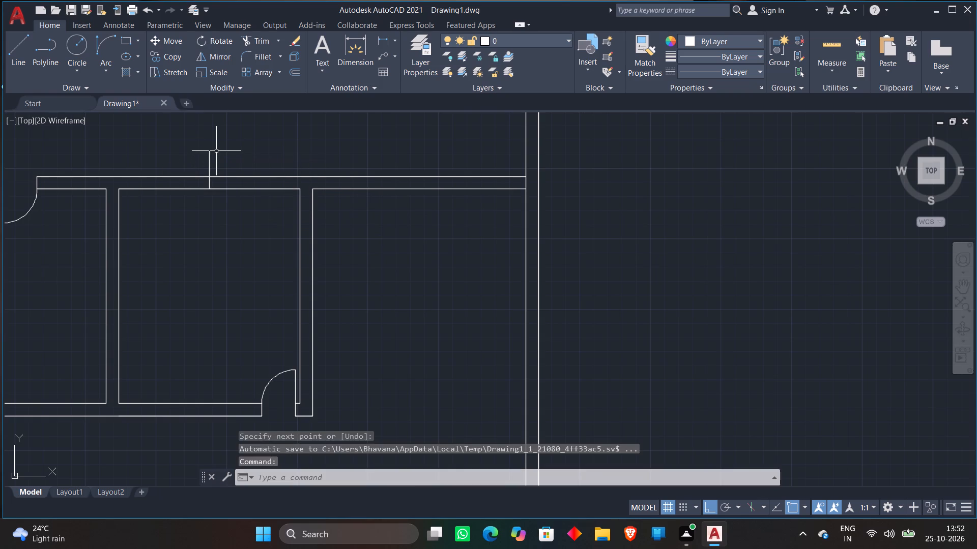
pyautogui.click(247, 41)
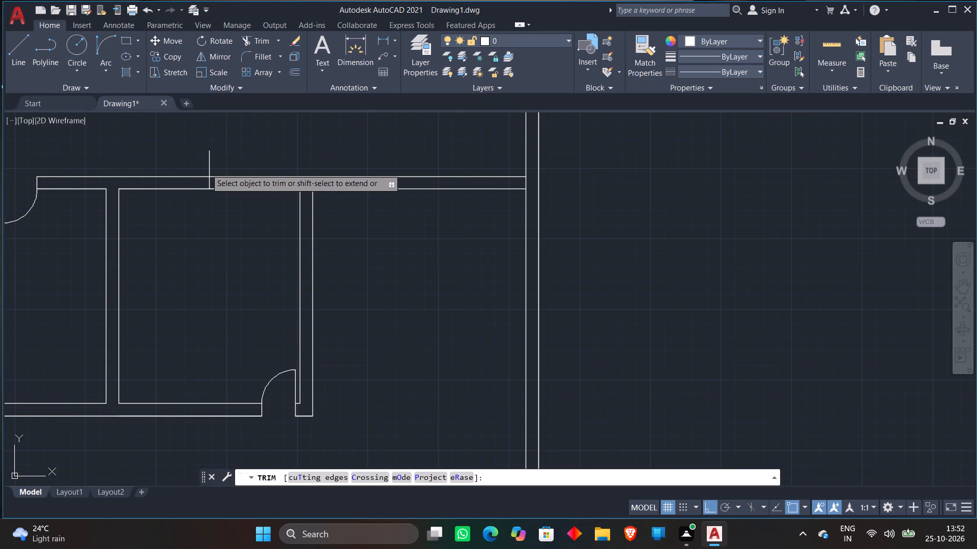
pyautogui.click(205, 170)
pyautogui.click(236, 164)
pyautogui.press('space')
# Extend the inner face of the third lower room's right wall up to the hall wall's upper line.
pyautogui.click(277, 35)
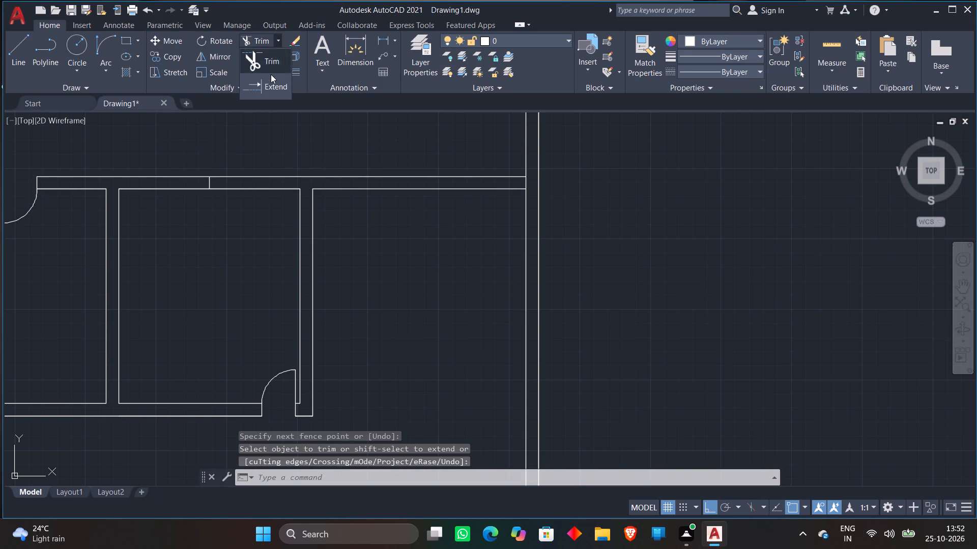
pyautogui.click(265, 88)
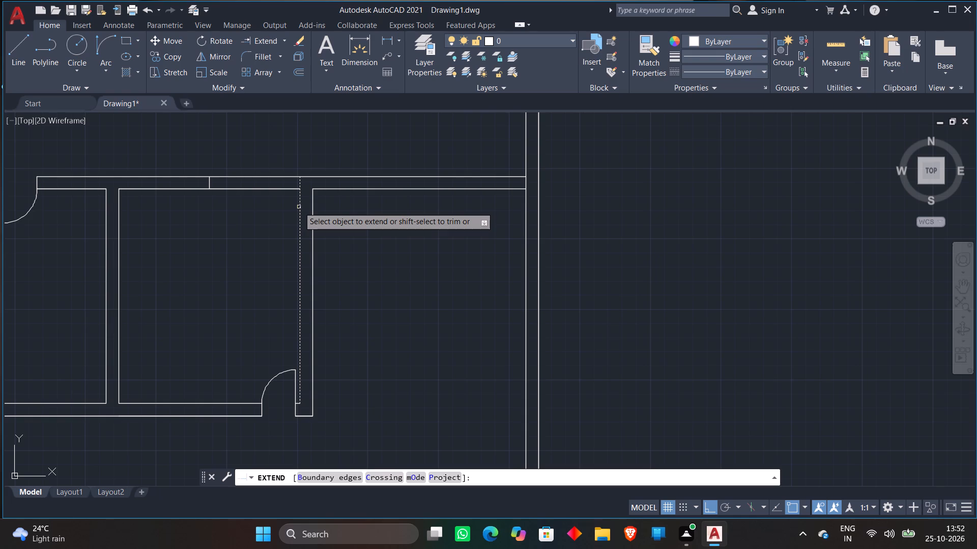
pyautogui.click(299, 207)
pyautogui.press('space')
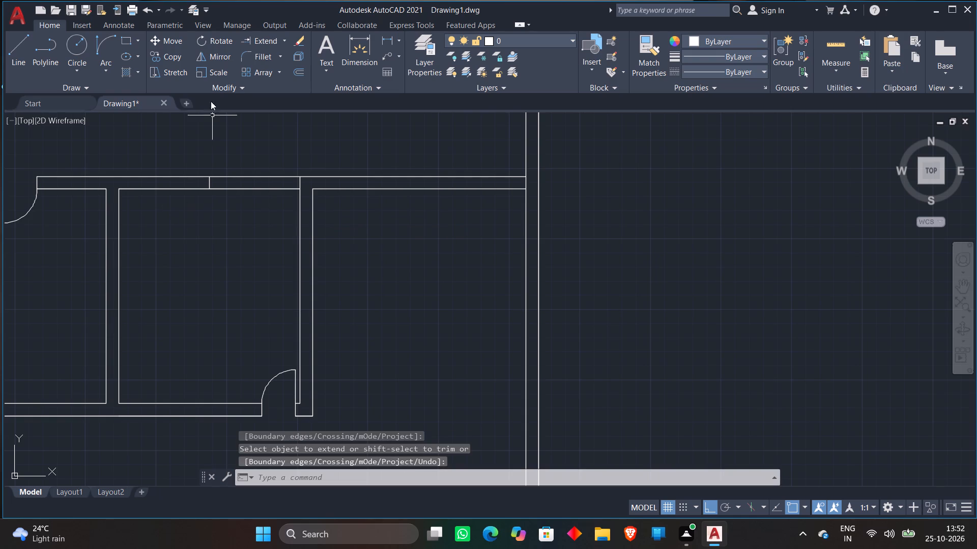
# Trim both hall wall lines between the midpoint jamb and the right wall's inner face to open a passage.
pyautogui.click(285, 36)
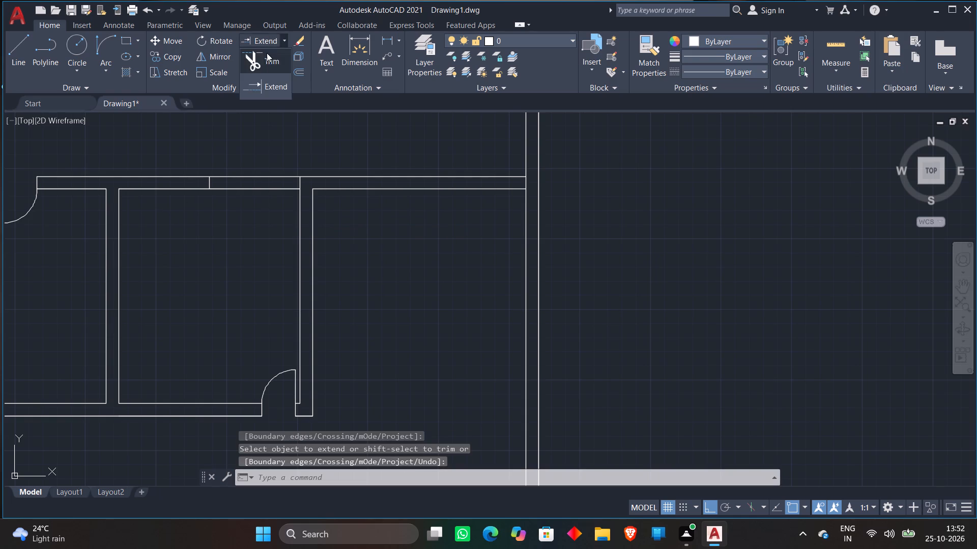
pyautogui.click(265, 60)
pyautogui.click(261, 163)
pyautogui.click(239, 228)
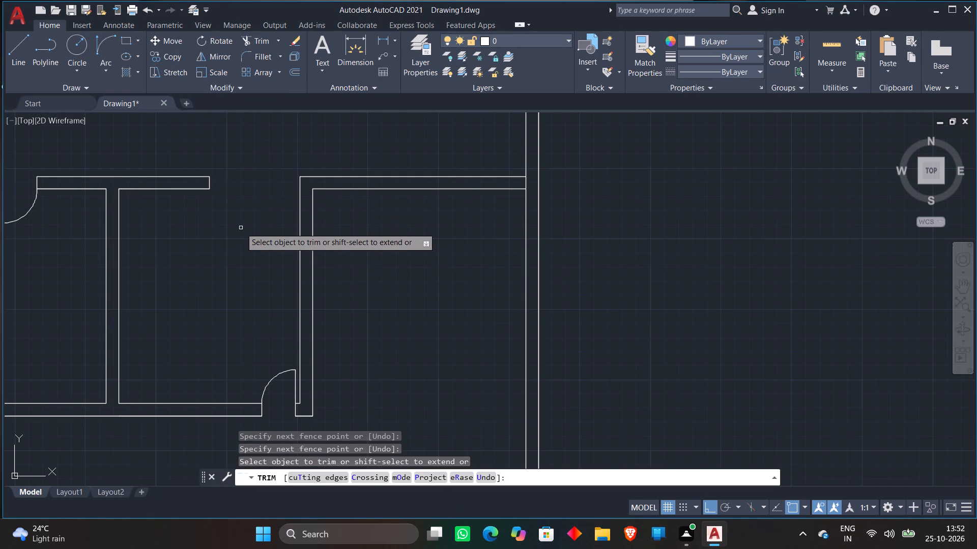
pyautogui.press('space')
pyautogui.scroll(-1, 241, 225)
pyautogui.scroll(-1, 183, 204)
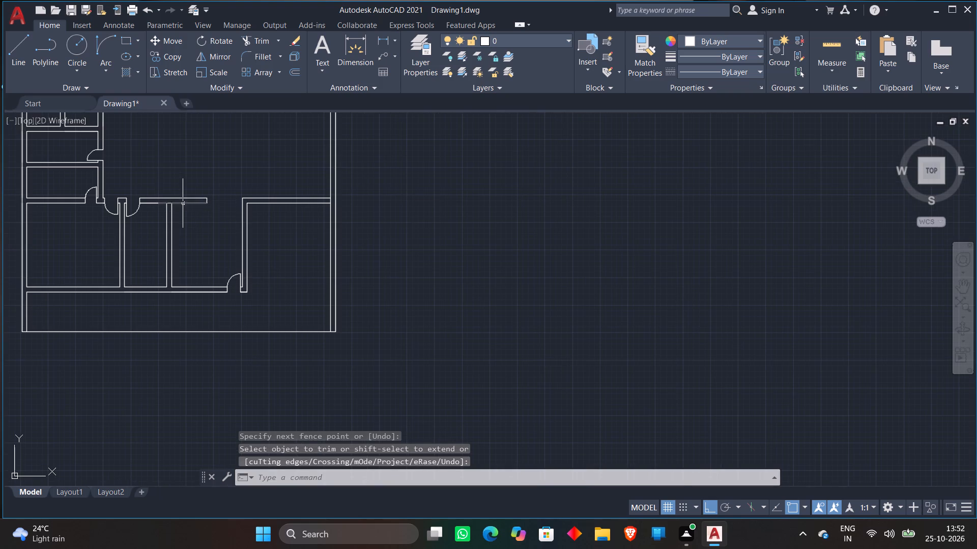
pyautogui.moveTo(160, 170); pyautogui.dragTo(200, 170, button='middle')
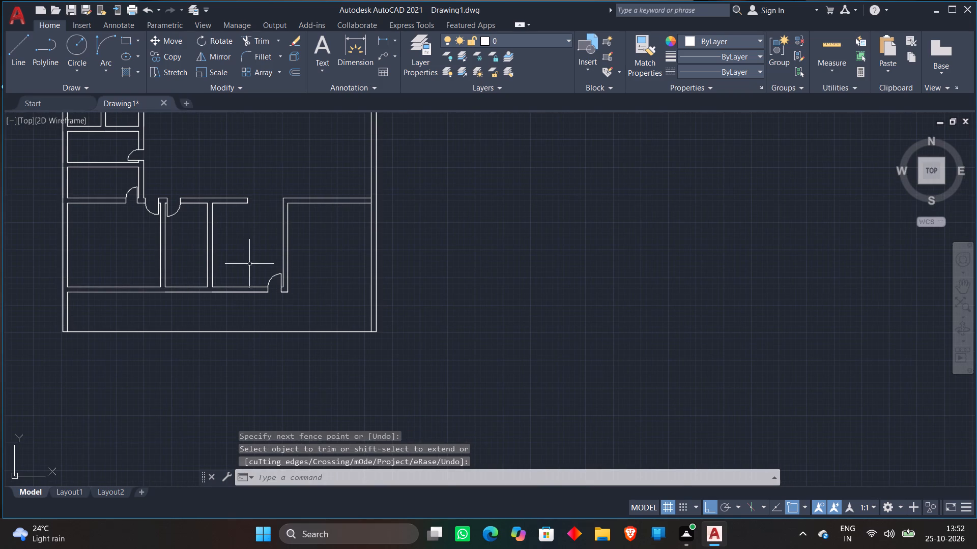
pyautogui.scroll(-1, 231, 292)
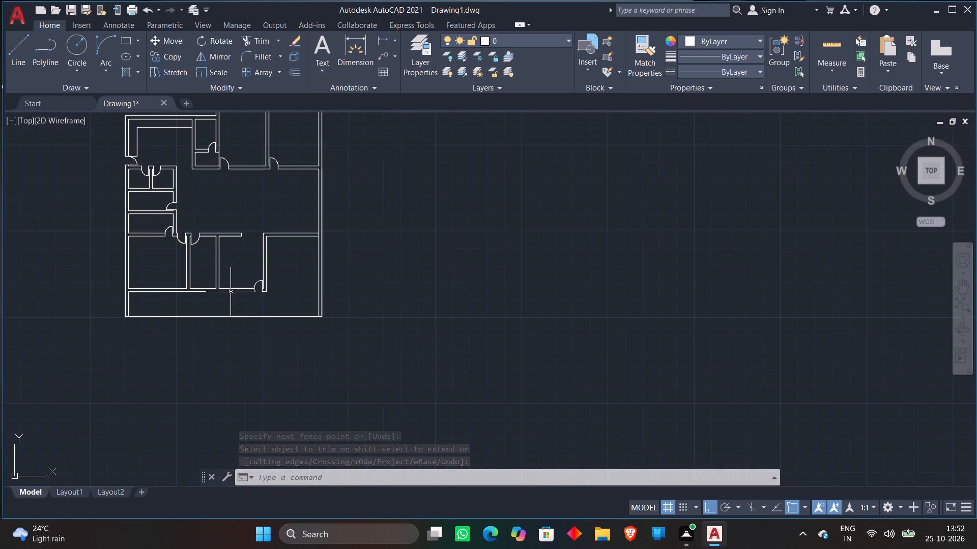
# From the midpoint of the rightmost hall wall segment's lower line, draw lines 2'9" up, 2' left and 2'9" down.
pyautogui.scroll(2, 247, 264)
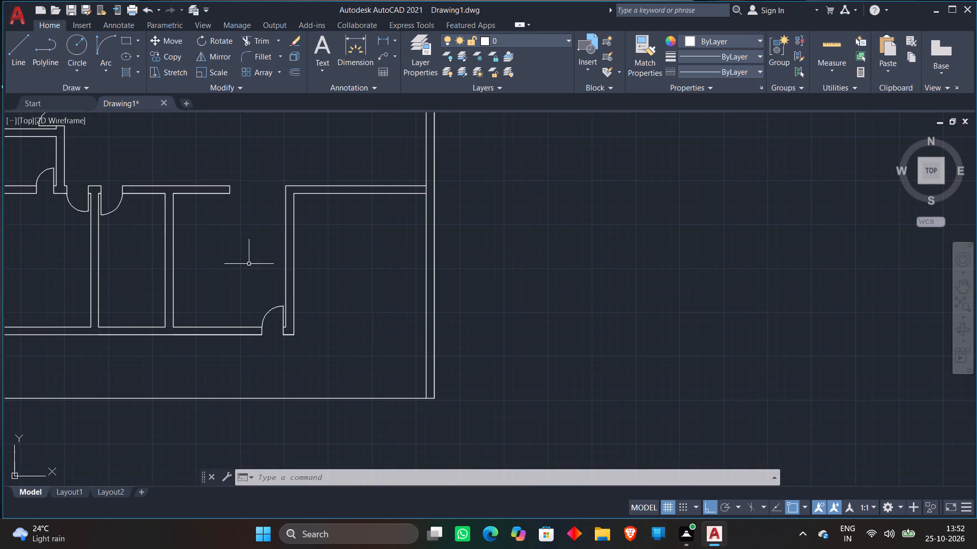
pyautogui.click(14, 52)
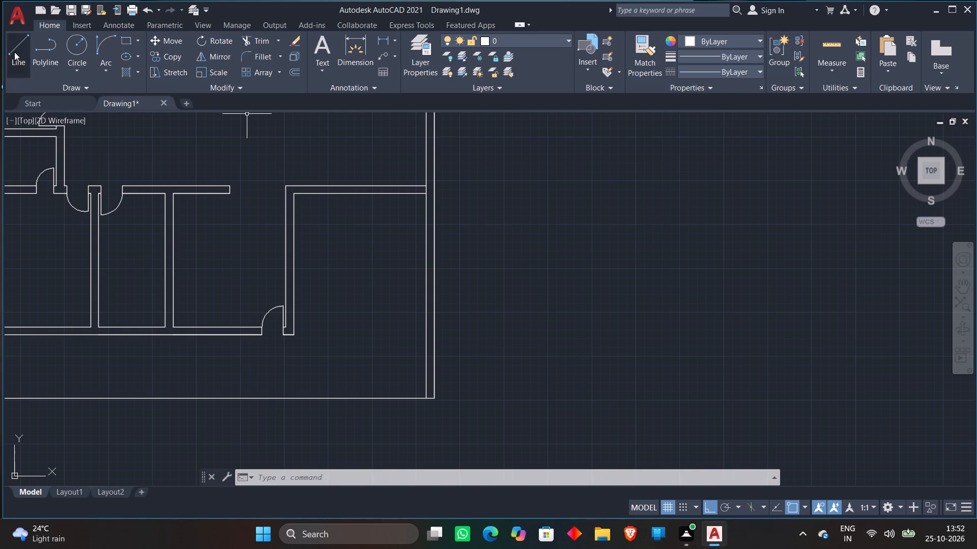
pyautogui.scroll(1, 358, 193)
pyautogui.click(360, 195)
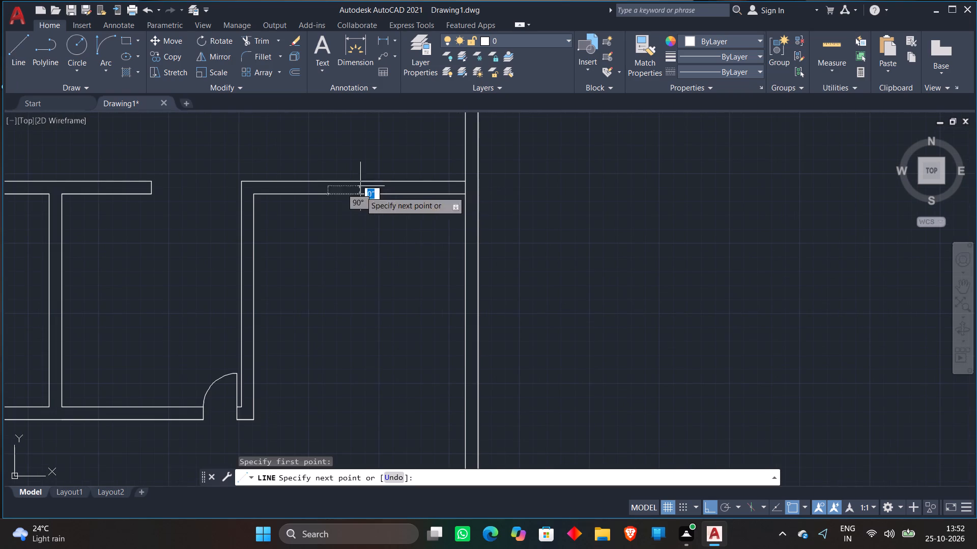
pyautogui.moveTo(360, 155); pyautogui.dragTo(356, 229, button='middle')
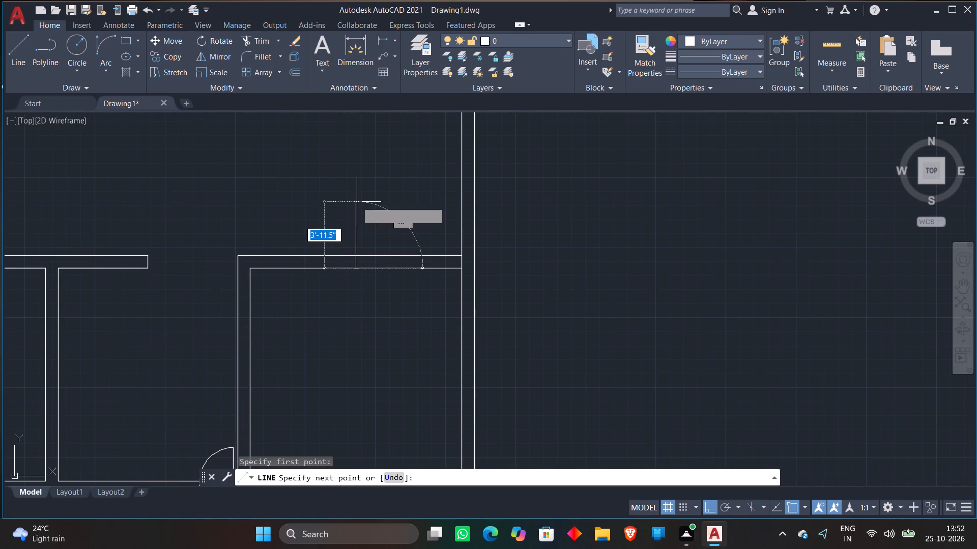
pyautogui.write('2\'9"')
pyautogui.press('Return')
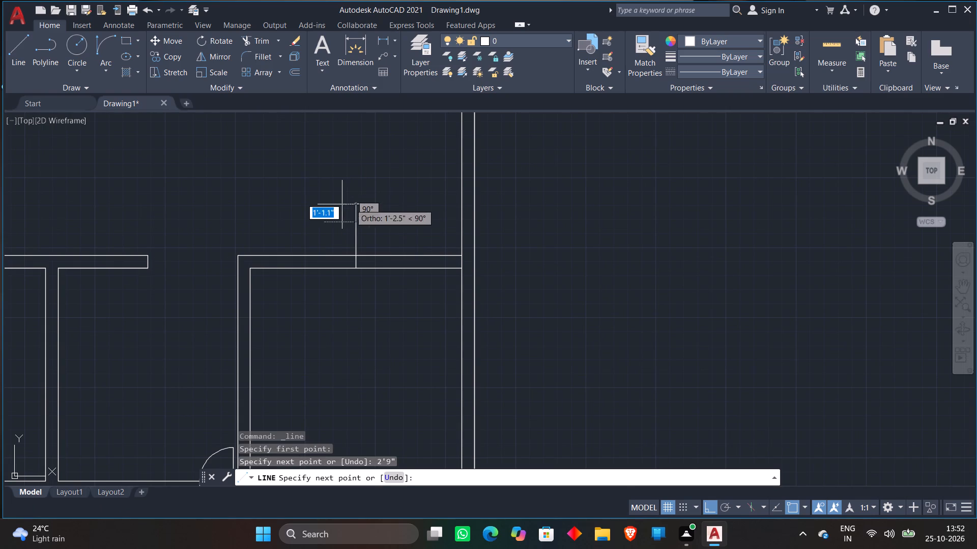
pyautogui.write("2'")
pyautogui.press('Return')
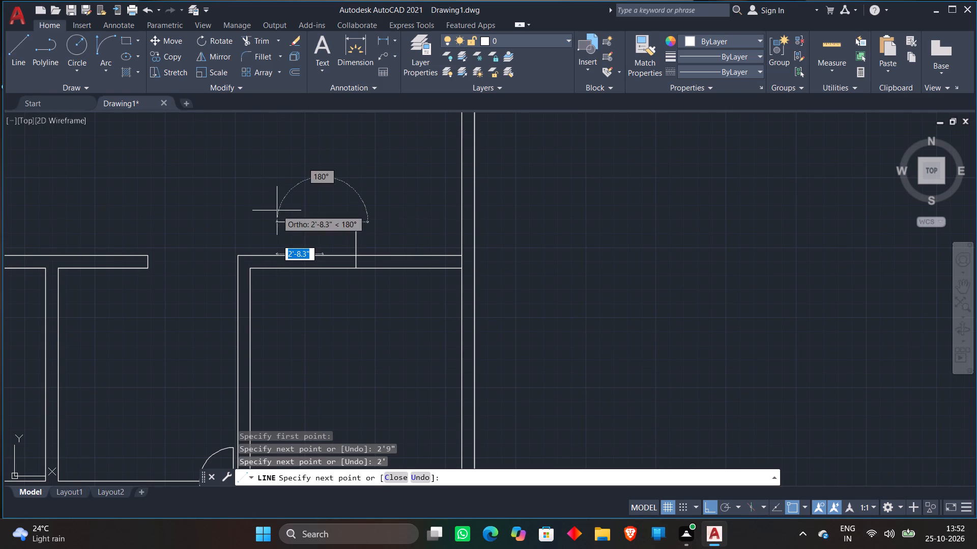
pyautogui.write("2'9")
pyautogui.hotkey('shift', '"')
pyautogui.press('Return')
pyautogui.press('space')
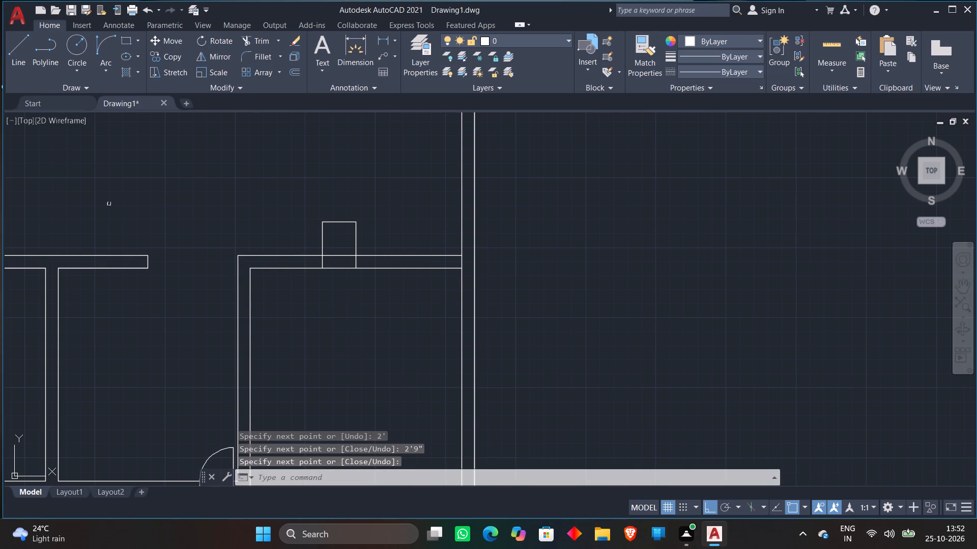
# From the top of the door's centre line, draw lines 2' right and 2'9" down for the second leaf.
pyautogui.click(9, 54)
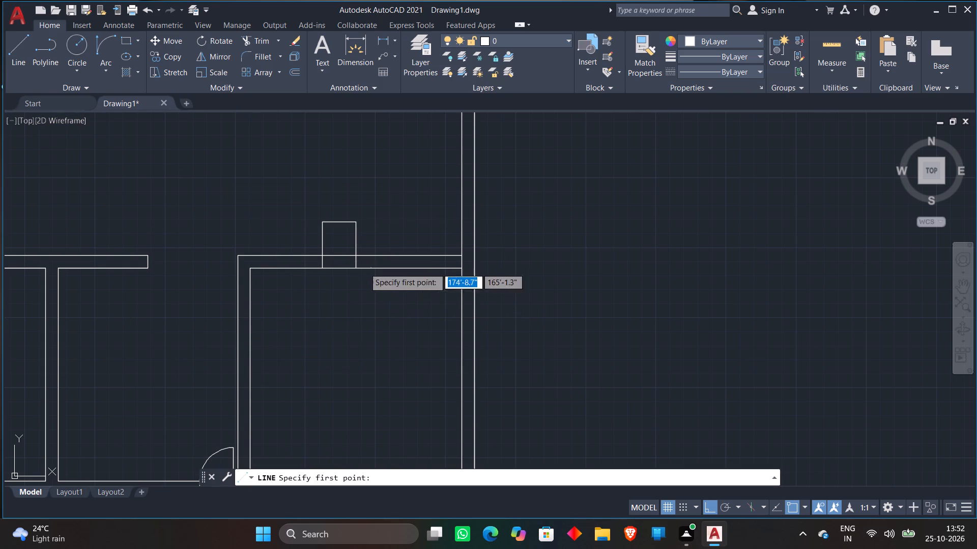
pyautogui.click(356, 223)
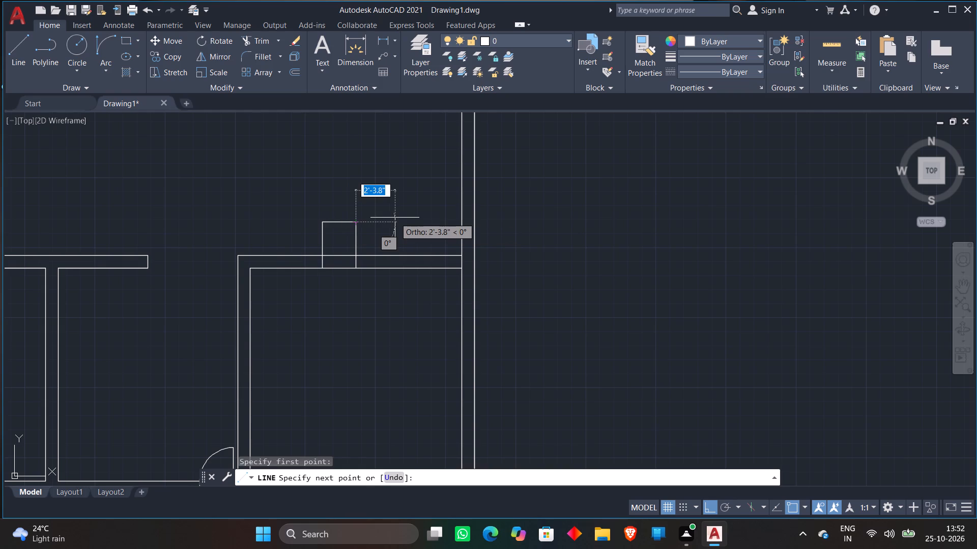
pyautogui.write("2'9")
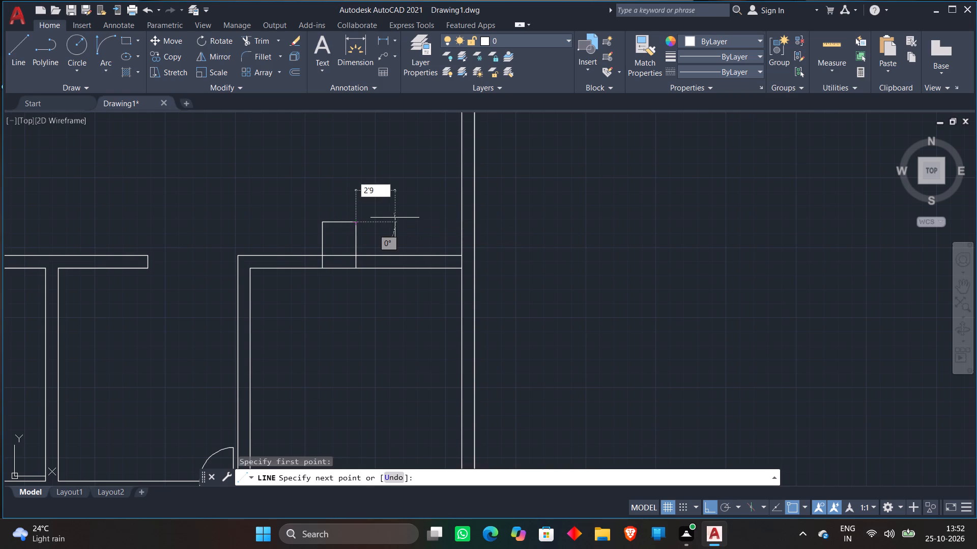
pyautogui.hotkey('shift', '"')
pyautogui.press('Return')
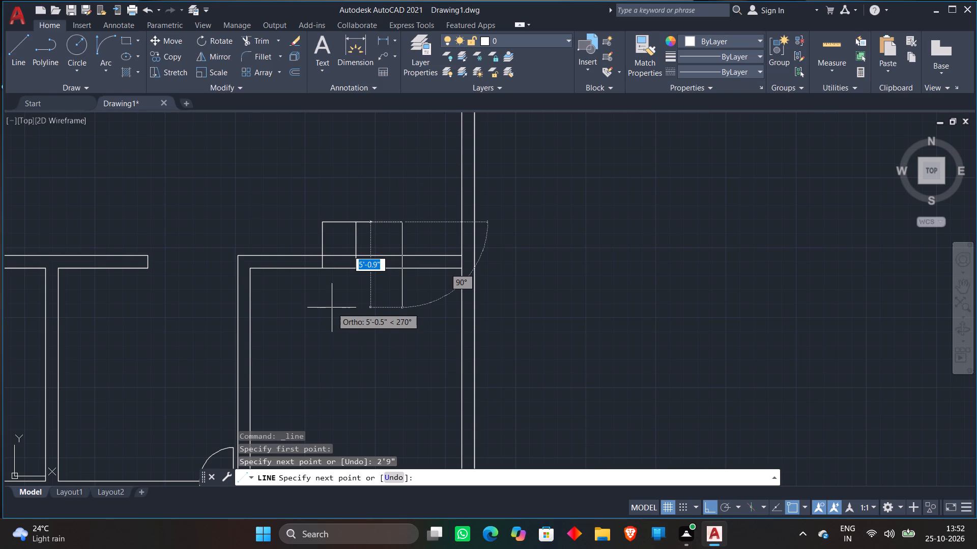
pyautogui.hotkey('ctrl', 'z')
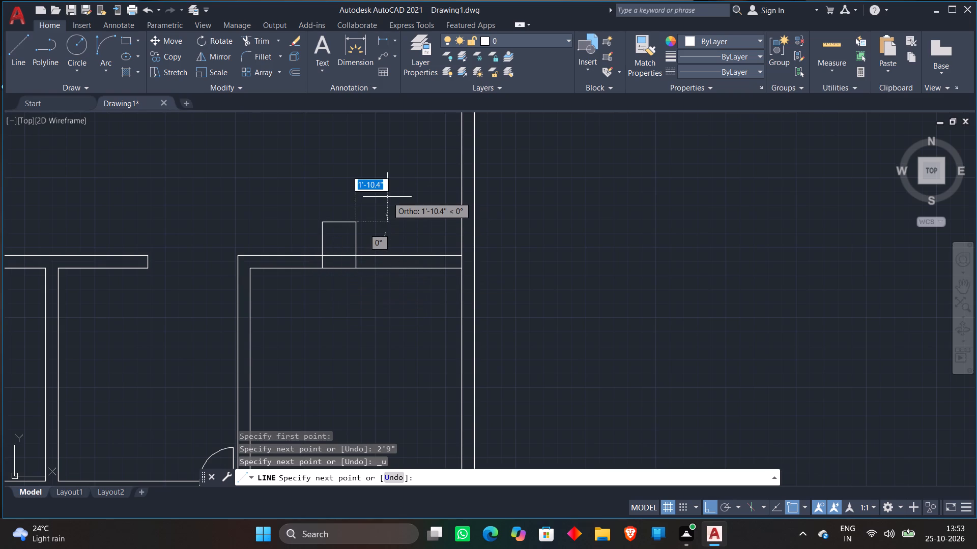
pyautogui.write("2'")
pyautogui.press('Return')
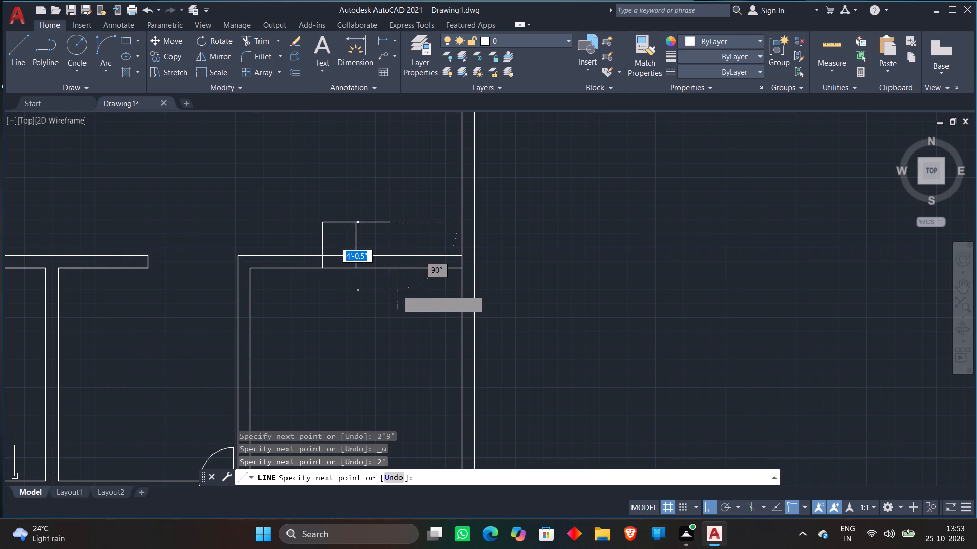
pyautogui.write("2'9")
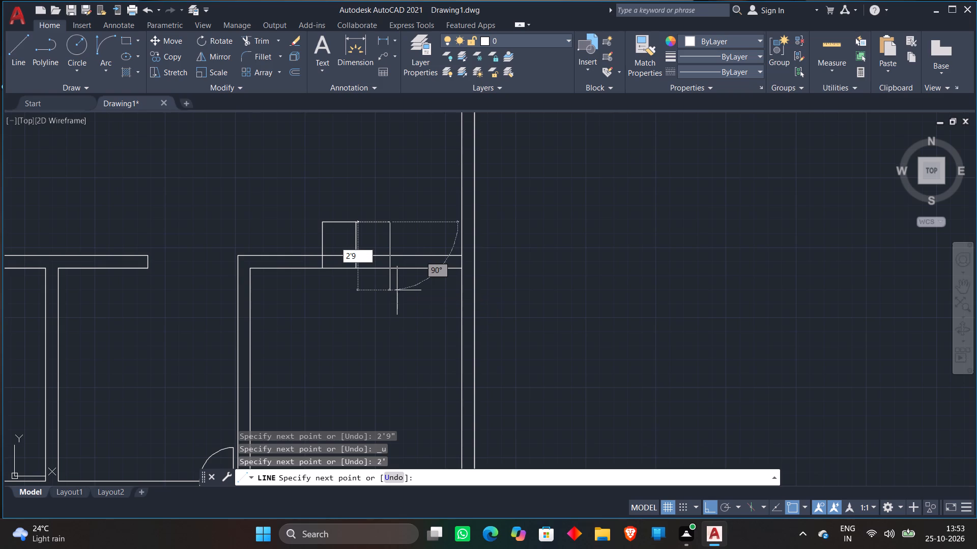
pyautogui.hotkey('shift', '"')
pyautogui.press('Return')
pyautogui.press('space')
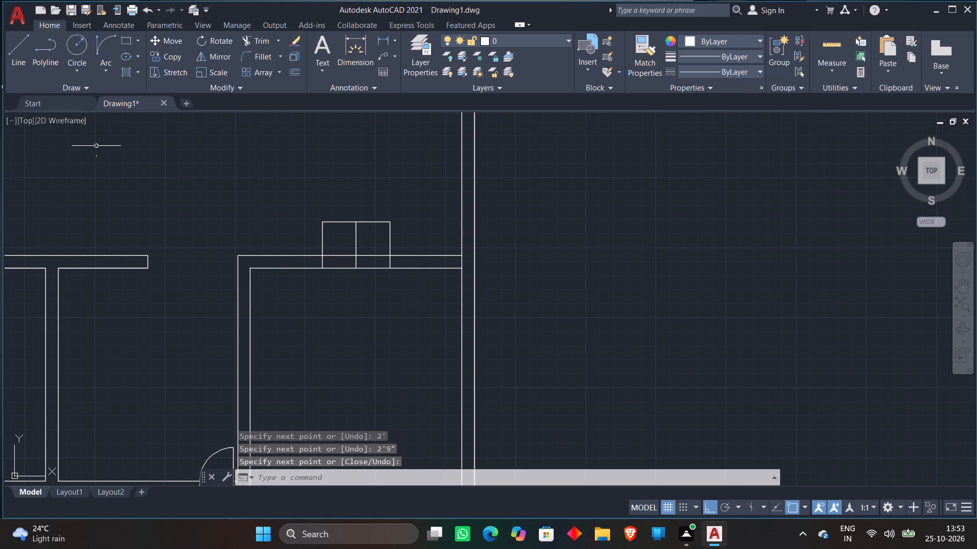
# Draw two swing arcs from the centre line's crossing with the upper wall line to the outer top corners of the leaf rectangles.
pyautogui.click(104, 48)
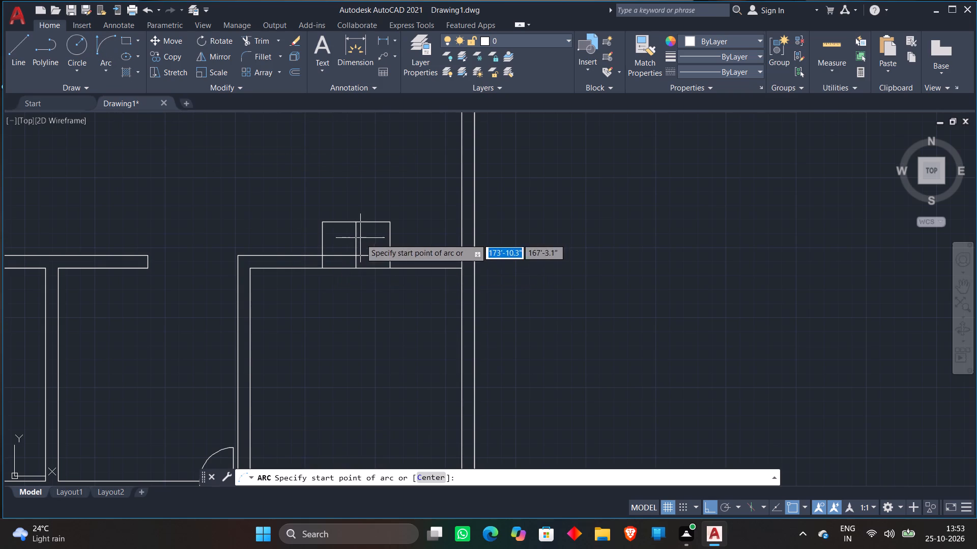
pyautogui.scroll(2, 358, 242)
pyautogui.click(352, 274)
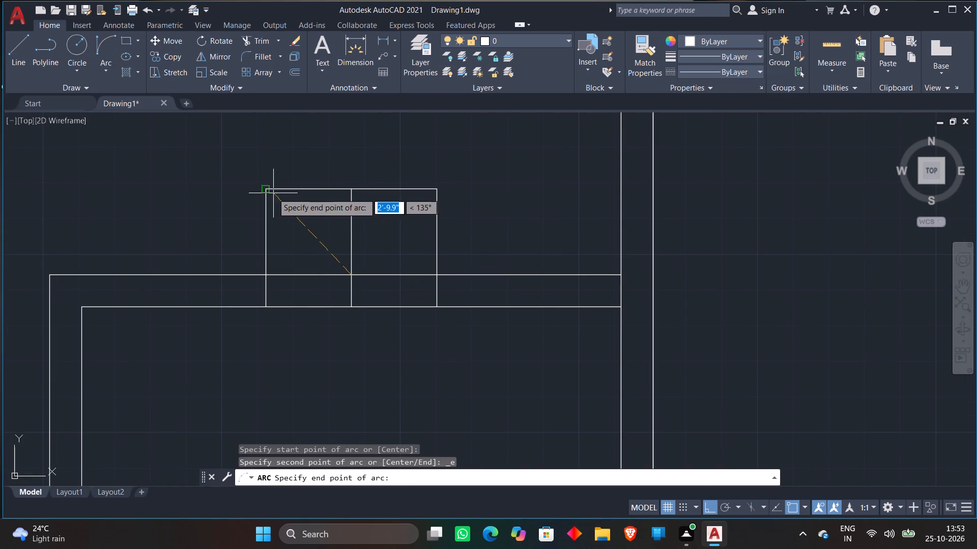
pyautogui.click(264, 191)
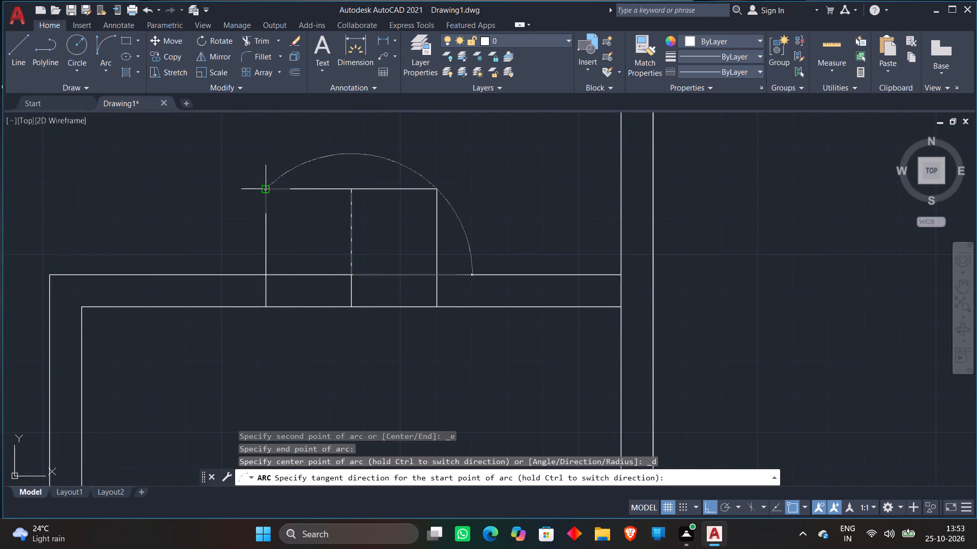
pyautogui.click(299, 155)
pyautogui.click(109, 43)
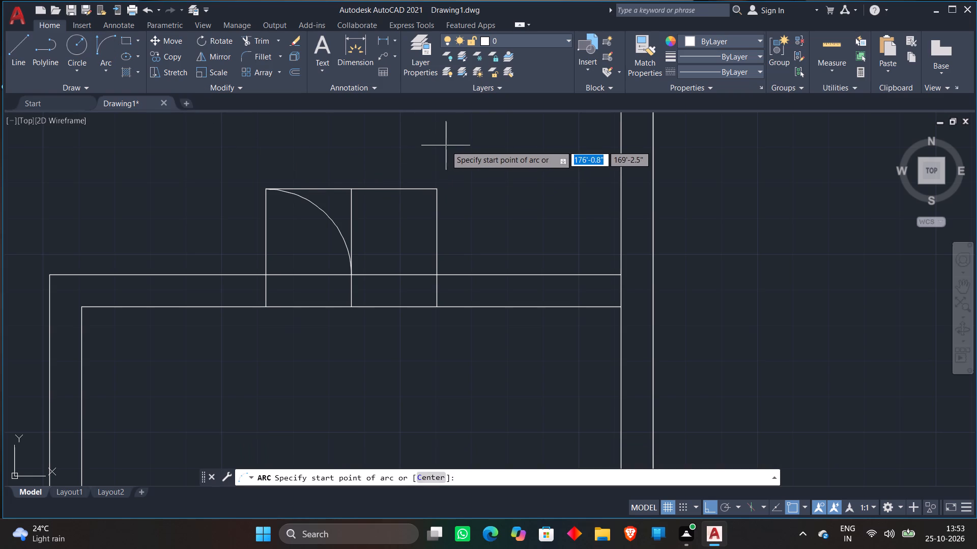
pyautogui.click(351, 273)
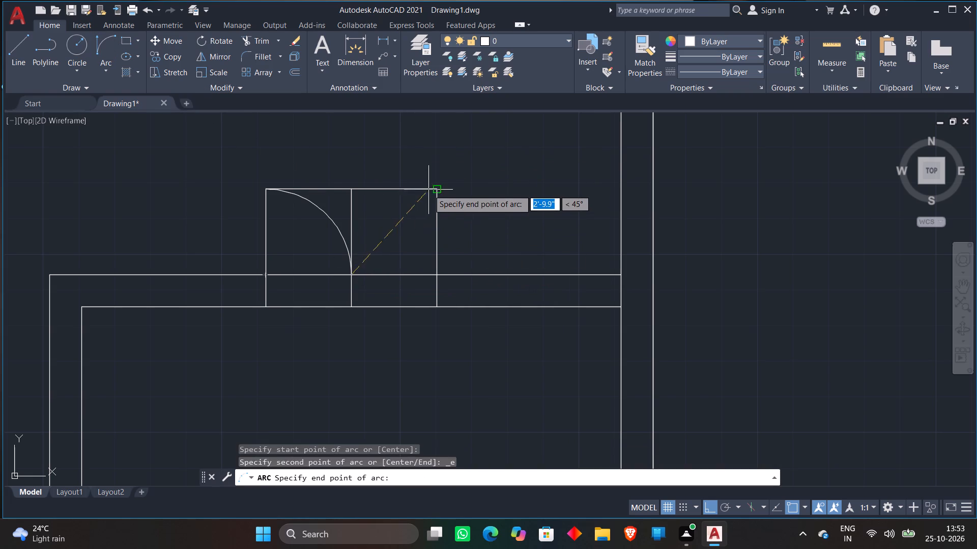
pyautogui.click(437, 189)
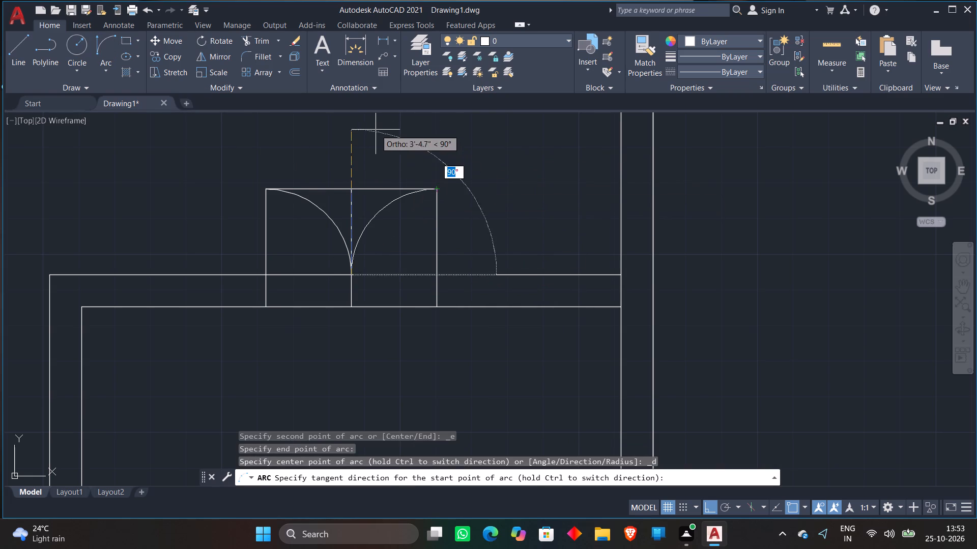
pyautogui.click(376, 130)
# Trim both hall wall lines between the double door's jambs, along with the centre line within the wall thickness.
pyautogui.scroll(-1, 376, 136)
pyautogui.moveTo(376, 138); pyautogui.dragTo(378, 211, button='middle')
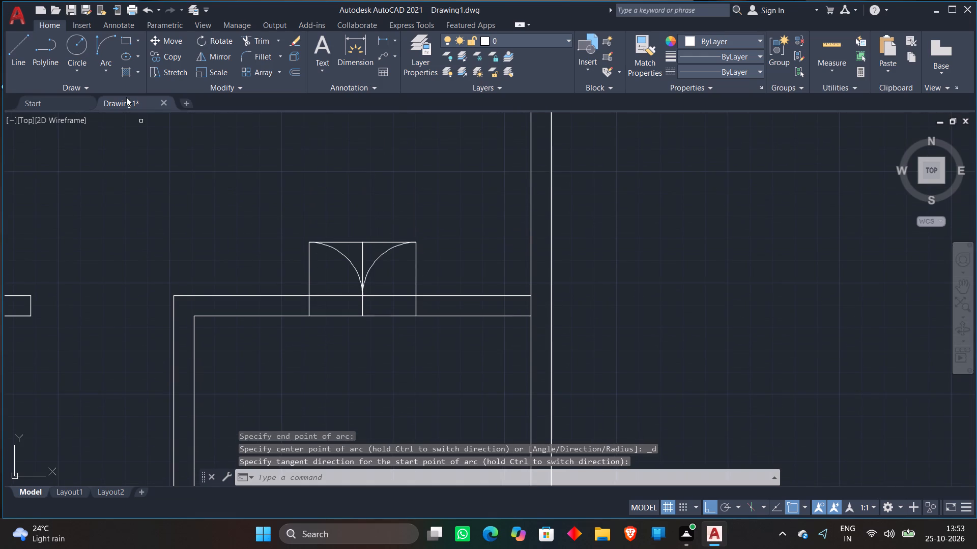
pyautogui.click(242, 40)
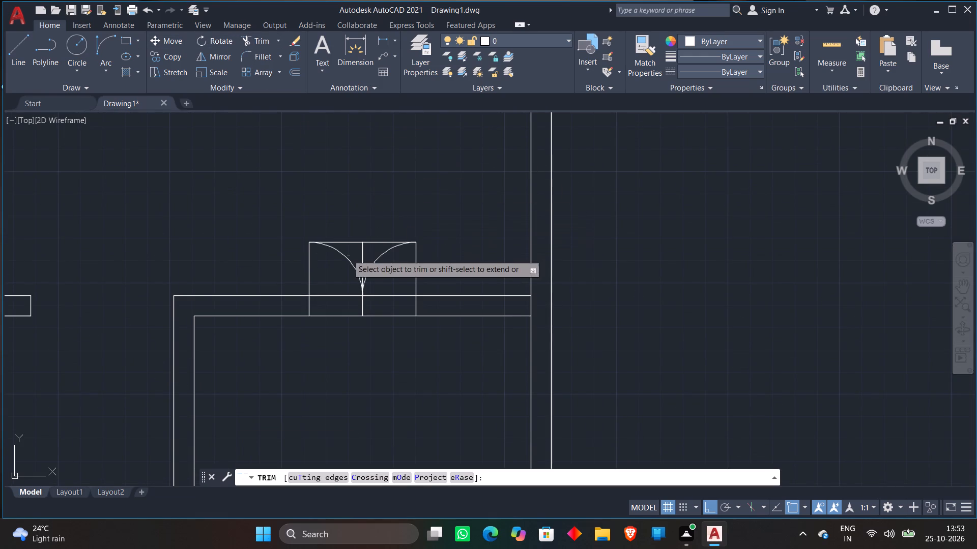
pyautogui.scroll(1, 344, 293)
pyautogui.click(328, 285)
pyautogui.click(330, 347)
pyautogui.click(362, 318)
pyautogui.click(374, 317)
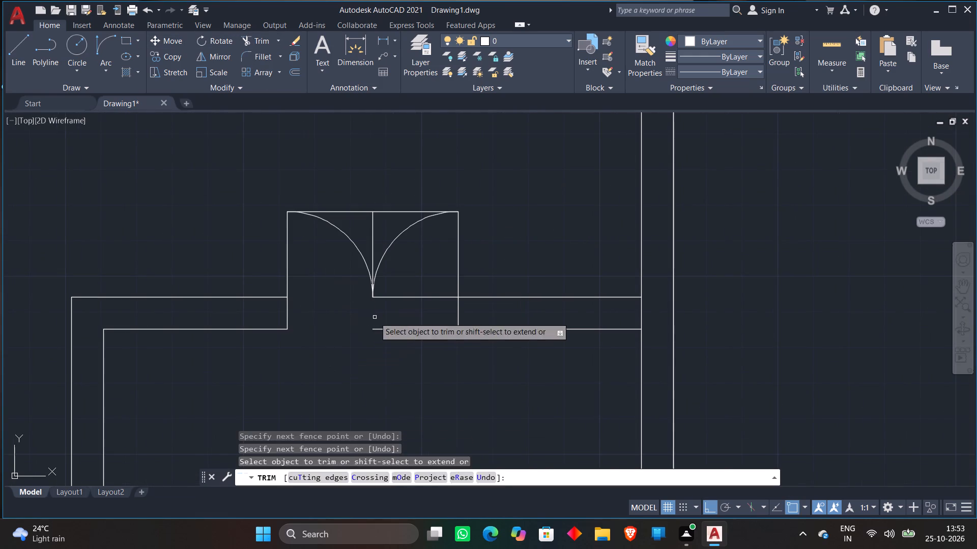
pyautogui.click(406, 279)
pyautogui.click(412, 338)
# Trim away the leaf rectangles' top lines and remaining centre line, keeping the two leaves and swing arcs.
pyautogui.click(341, 203)
pyautogui.click(368, 227)
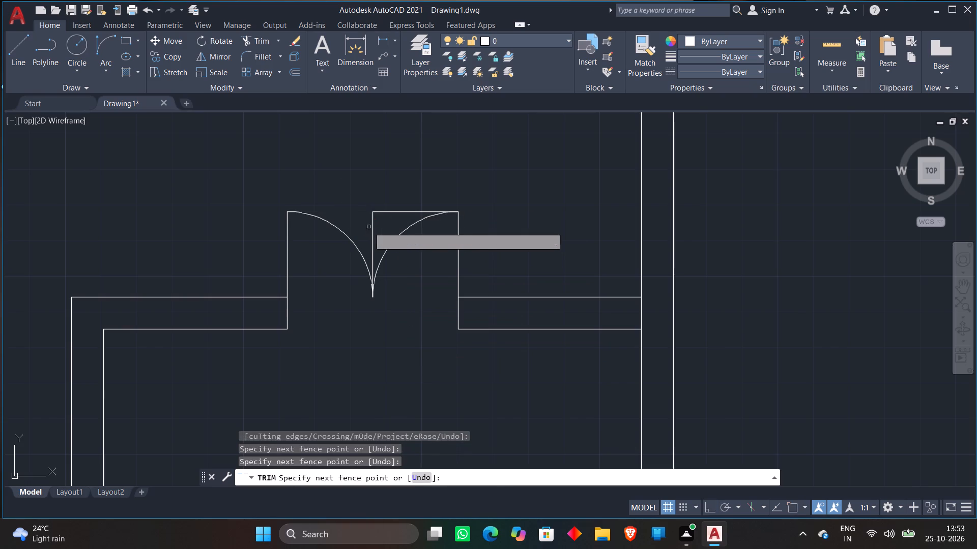
pyautogui.click(401, 191)
pyautogui.click(372, 233)
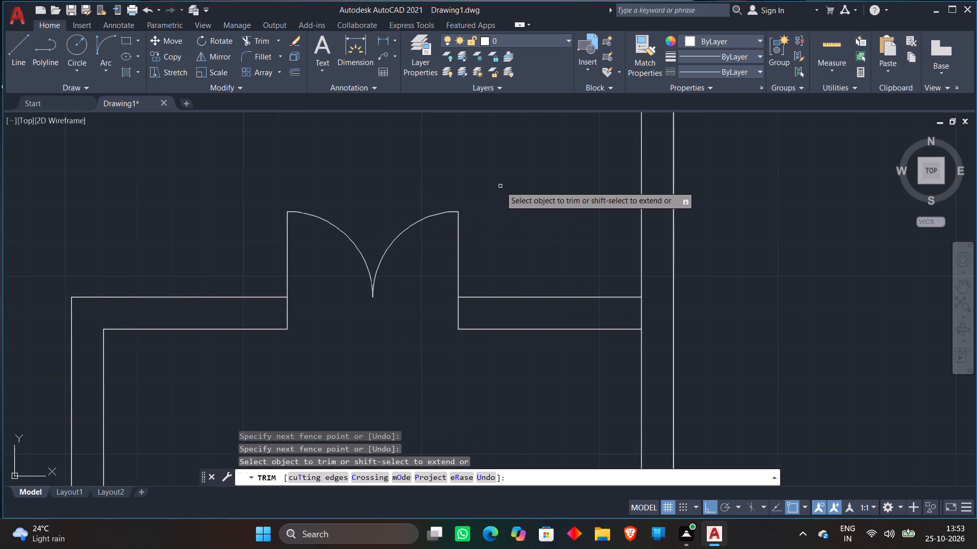
pyautogui.press('space')
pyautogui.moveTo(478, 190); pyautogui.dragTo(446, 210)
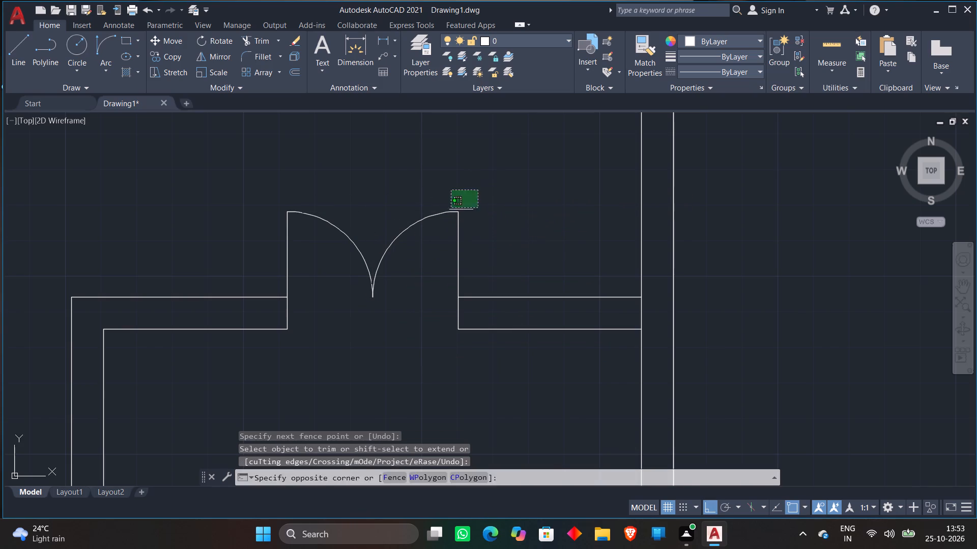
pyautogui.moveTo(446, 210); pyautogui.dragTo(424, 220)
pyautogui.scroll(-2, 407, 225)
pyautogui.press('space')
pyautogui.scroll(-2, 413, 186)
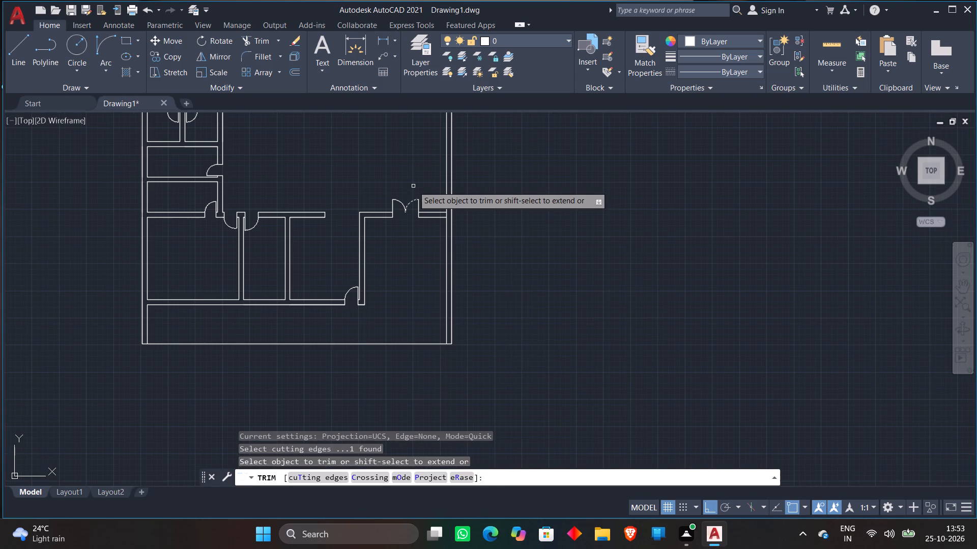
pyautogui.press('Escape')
# Look over the whole floor plan, from the upper rooms down to the lower rooms.
pyautogui.scroll(-1, 418, 179)
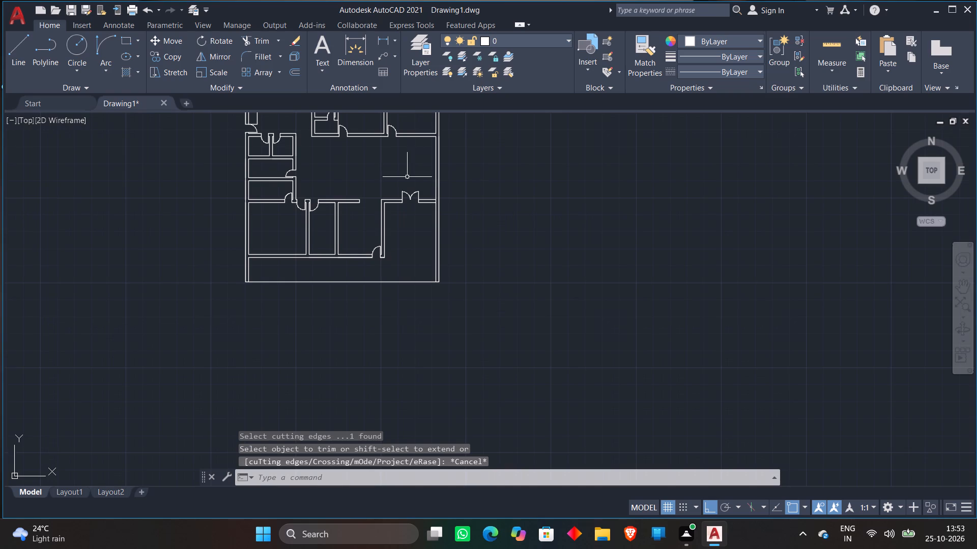
pyautogui.moveTo(407, 177); pyautogui.dragTo(414, 232, button='middle')
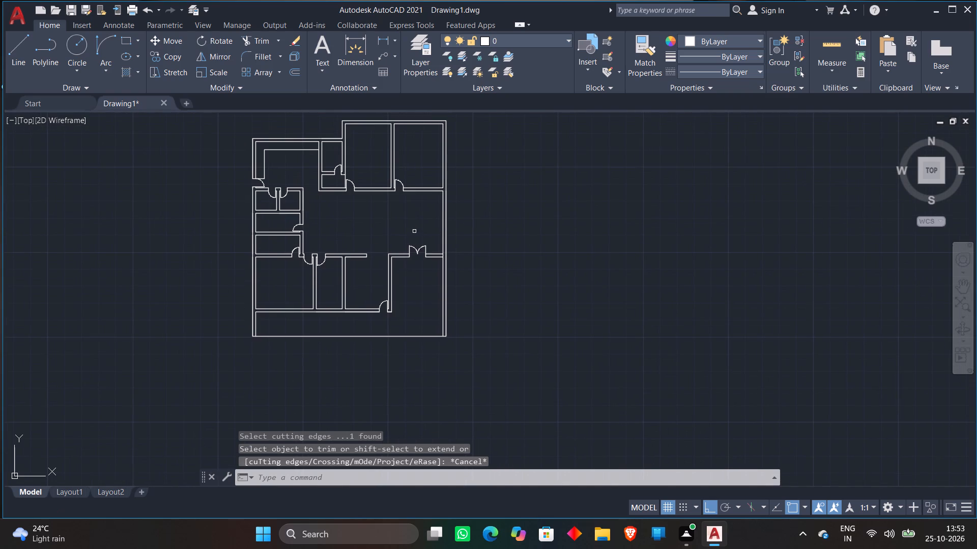
pyautogui.scroll(-1, 414, 231)
pyautogui.moveTo(414, 231); pyautogui.dragTo(420, 288, button='middle')
pyautogui.scroll(2, 404, 252)
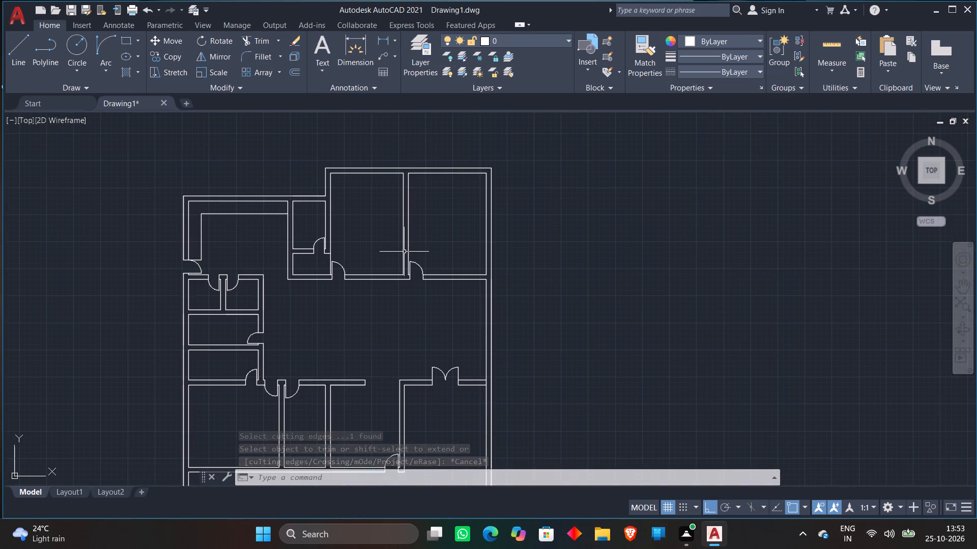
pyautogui.scroll(-1, 405, 252)
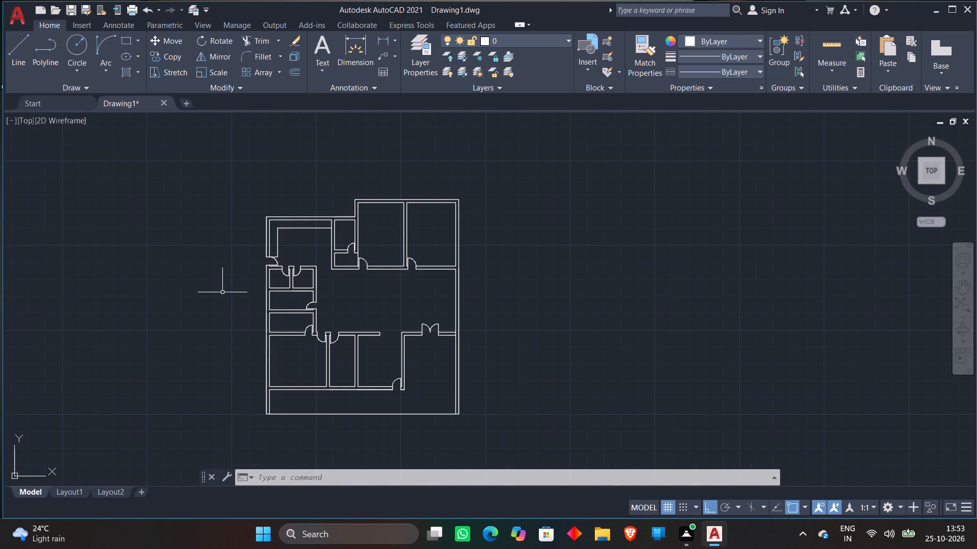
pyautogui.moveTo(177, 310); pyautogui.dragTo(189, 277, button='middle')
pyautogui.scroll(1, 197, 288)
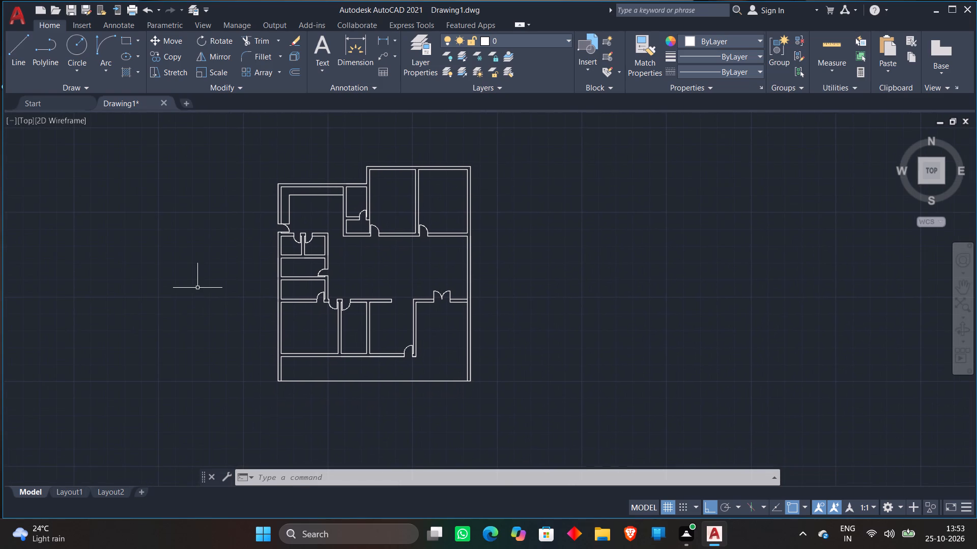
# Offset the inner bottom and top wall lines of the narrow middle room 3' into the room.
pyautogui.press('o')
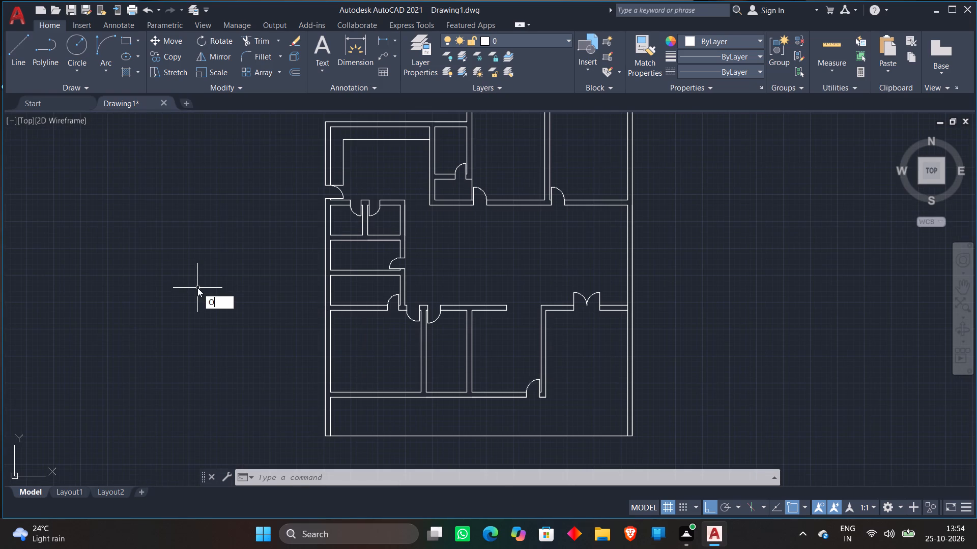
pyautogui.press('Return')
pyautogui.write("3'")
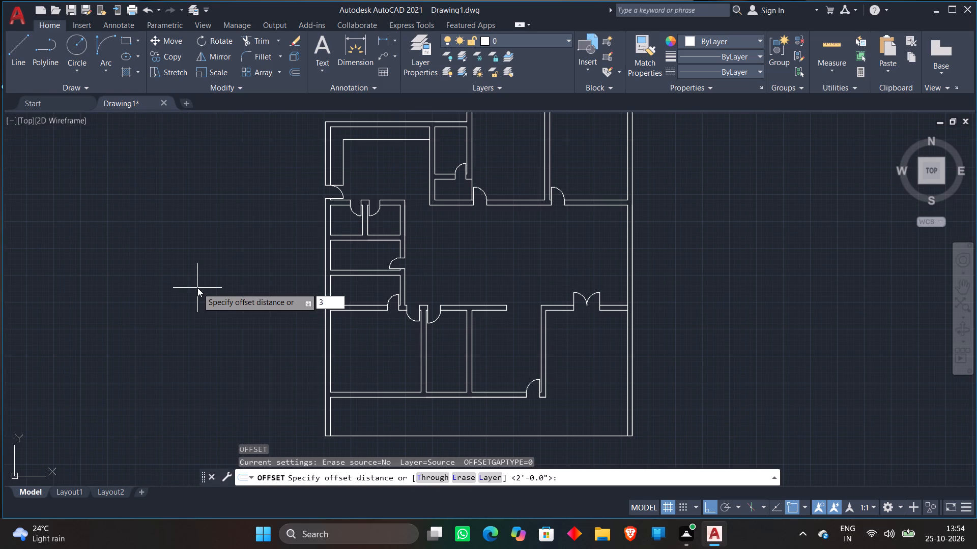
pyautogui.press('Return')
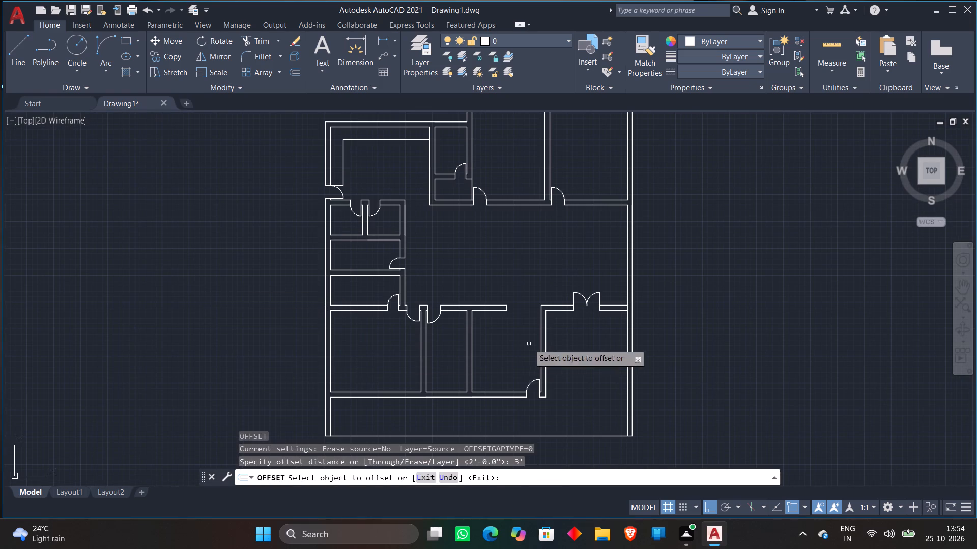
pyautogui.moveTo(441, 373); pyautogui.dragTo(460, 317, button='middle')
pyautogui.scroll(1, 460, 316)
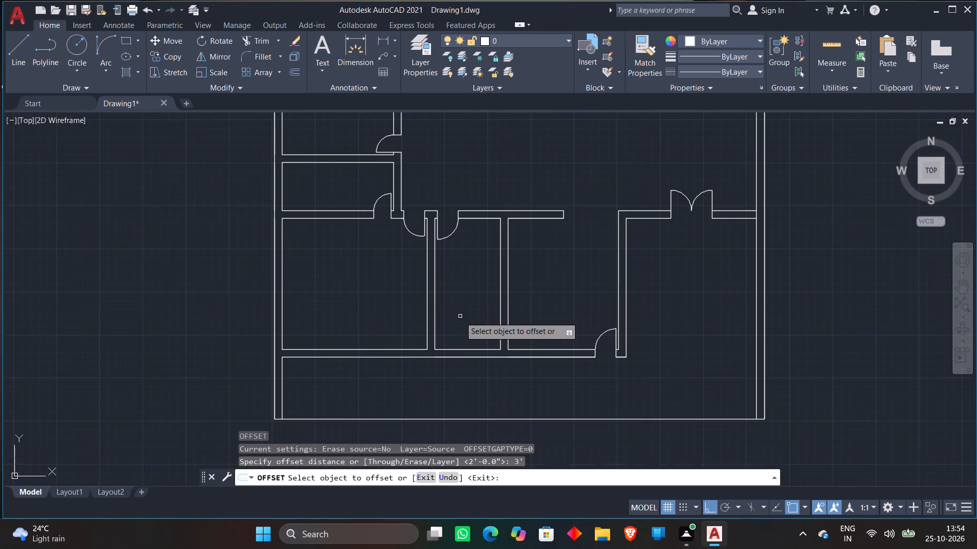
pyautogui.scroll(1, 461, 322)
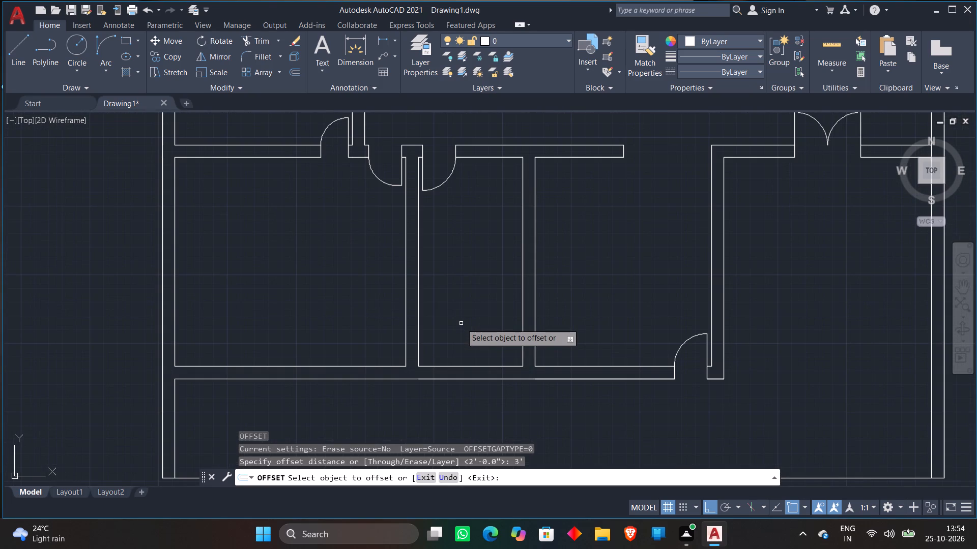
pyautogui.click(470, 366)
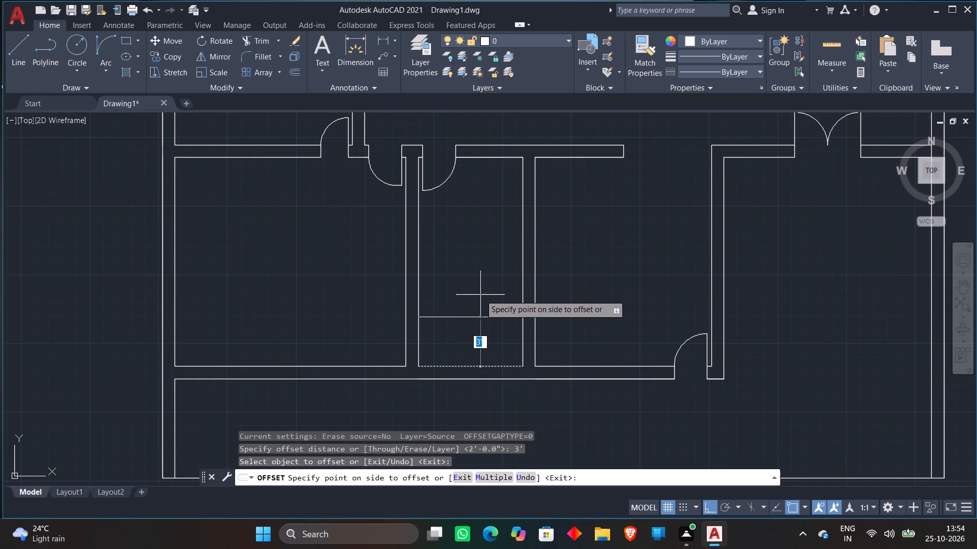
pyautogui.click(480, 295)
pyautogui.click(494, 156)
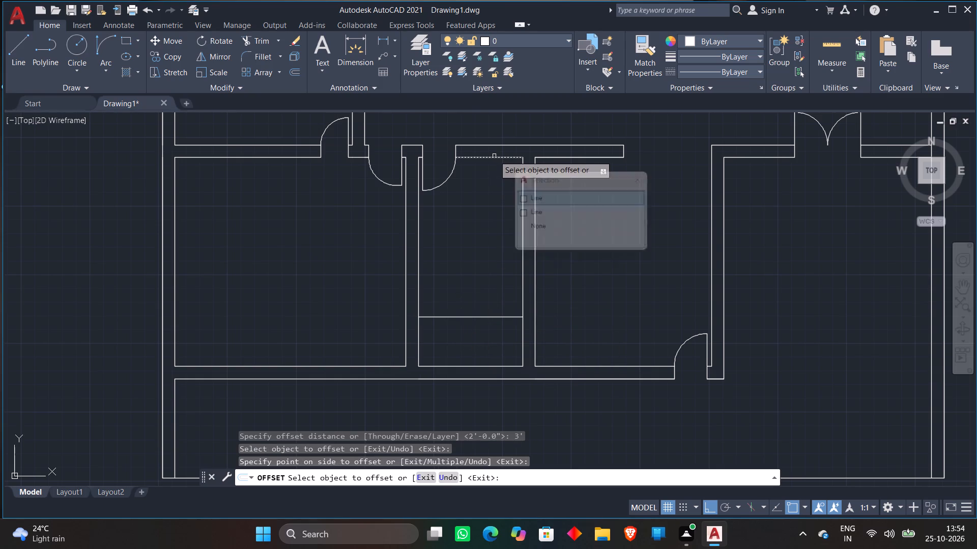
pyautogui.click(486, 221)
pyautogui.click(496, 158)
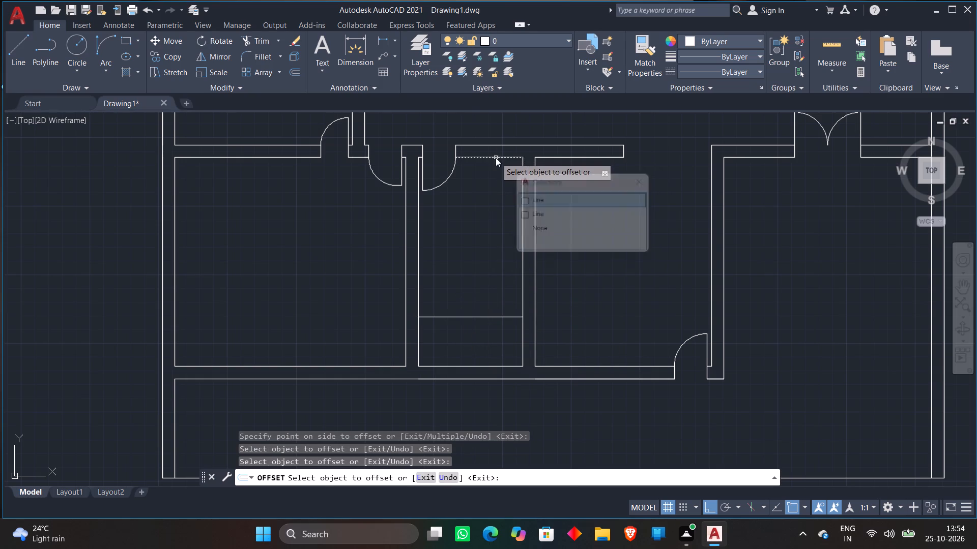
pyautogui.click(472, 223)
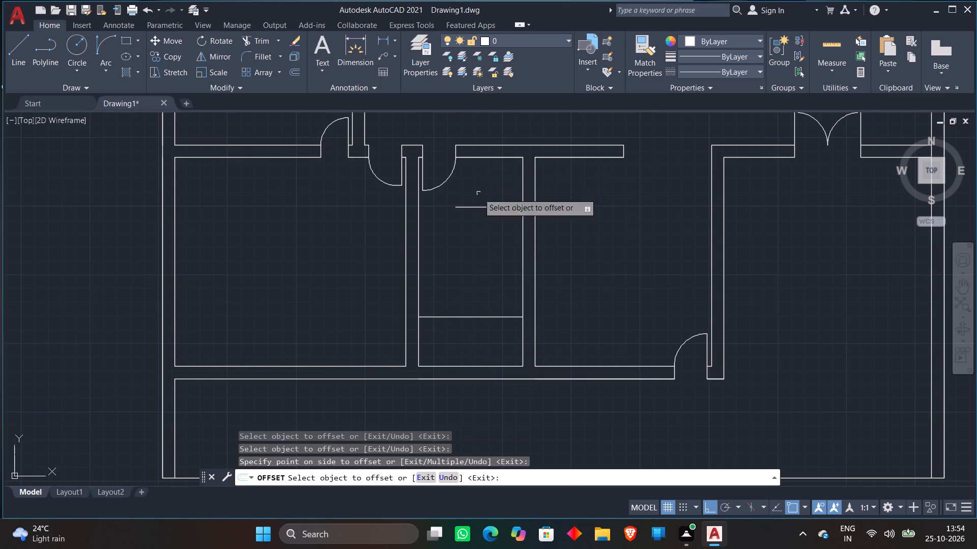
pyautogui.press('space')
# Extend the short upper offset line to the narrow room's left wall.
pyautogui.press('e')
pyautogui.write('X')
pyautogui.press('space')
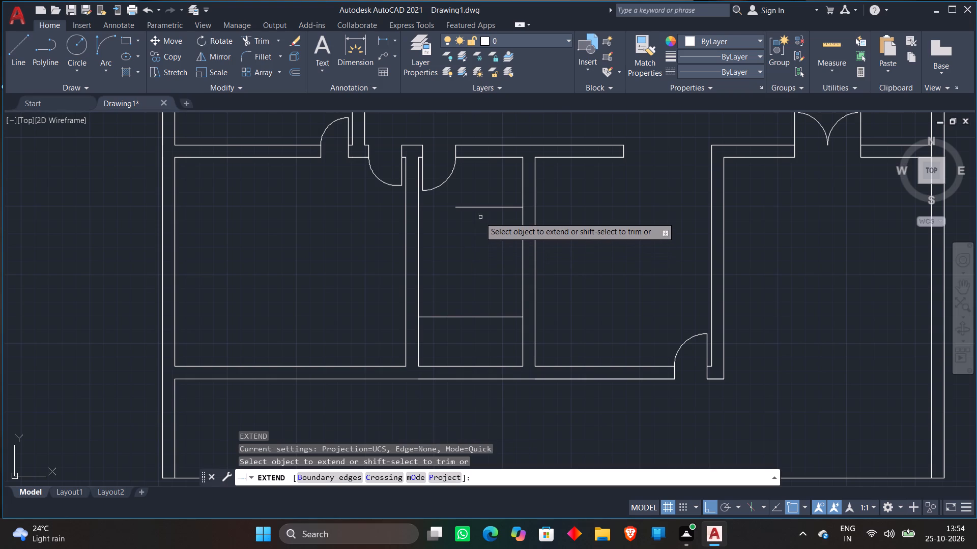
pyautogui.click(480, 206)
pyautogui.press('space')
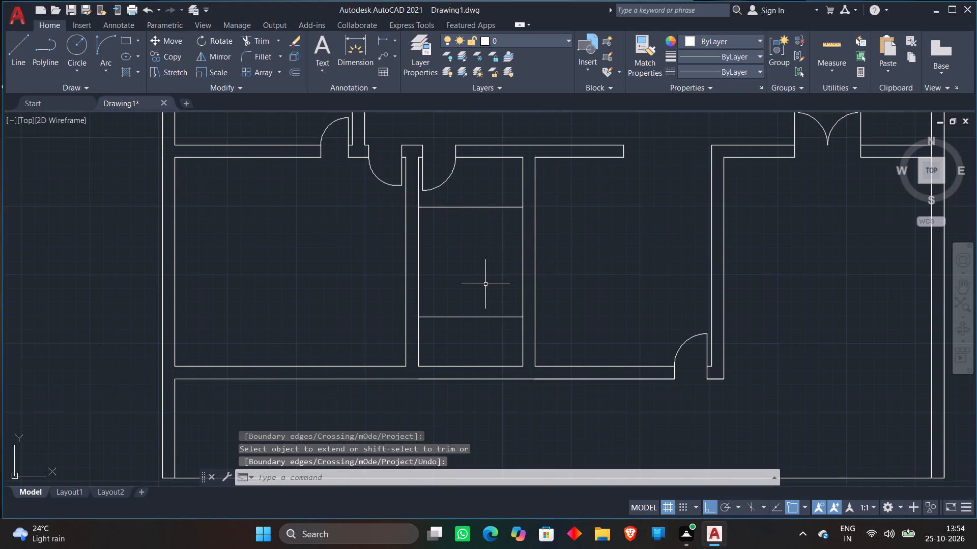
# Offset the upper line repeatedly downward at 1' spacing to make seven more stair tread lines.
pyautogui.press('o')
pyautogui.press('Return')
pyautogui.write("1'")
pyautogui.press('Return')
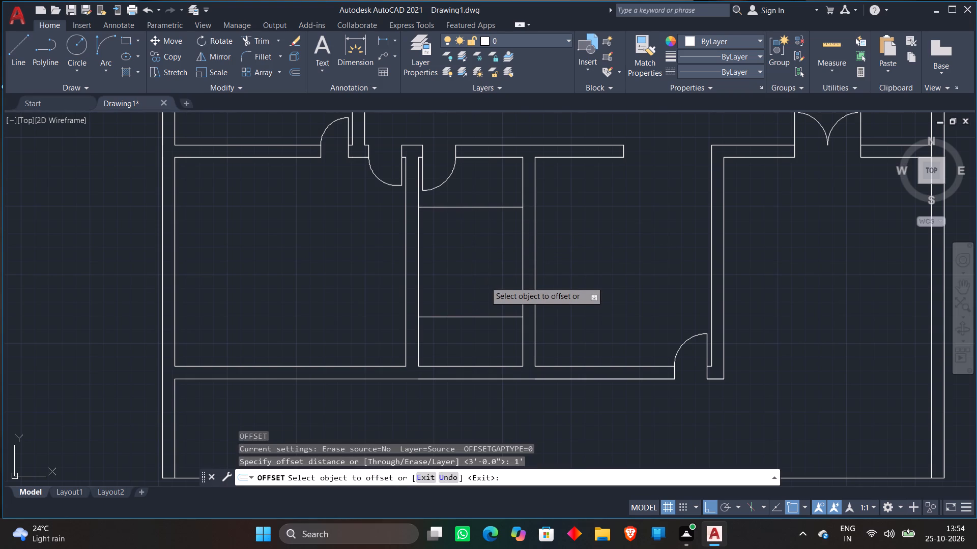
pyautogui.click(463, 207)
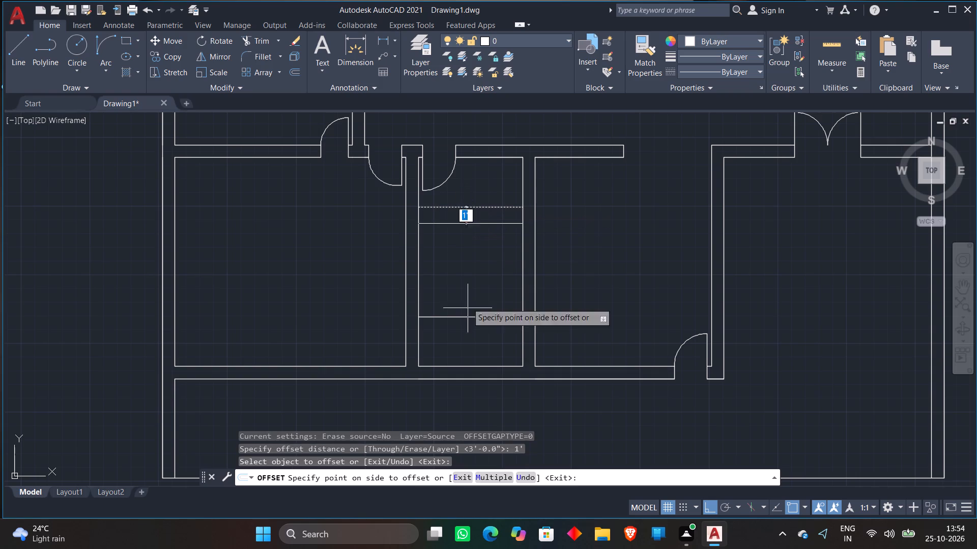
pyautogui.click(484, 478)
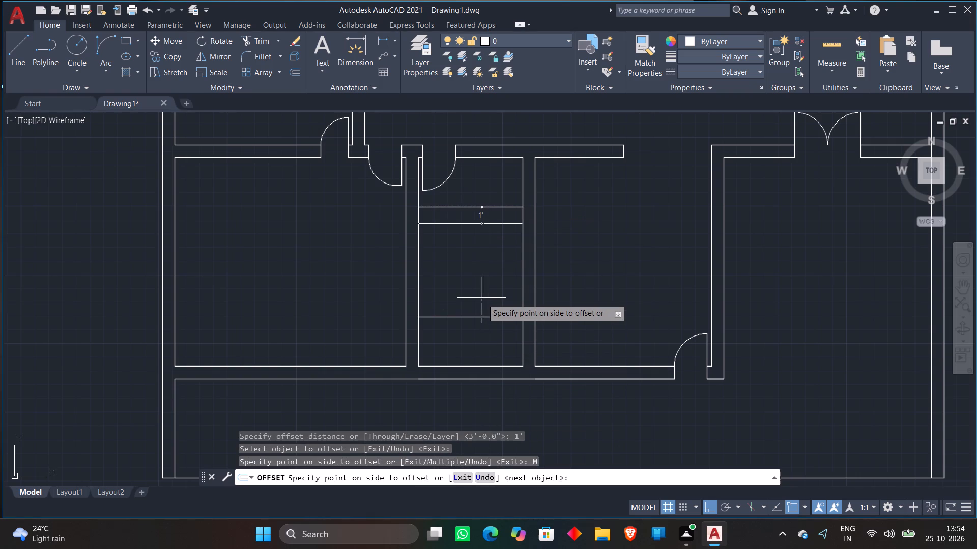
pyautogui.click(482, 298)
pyautogui.tripleClick(482, 310)
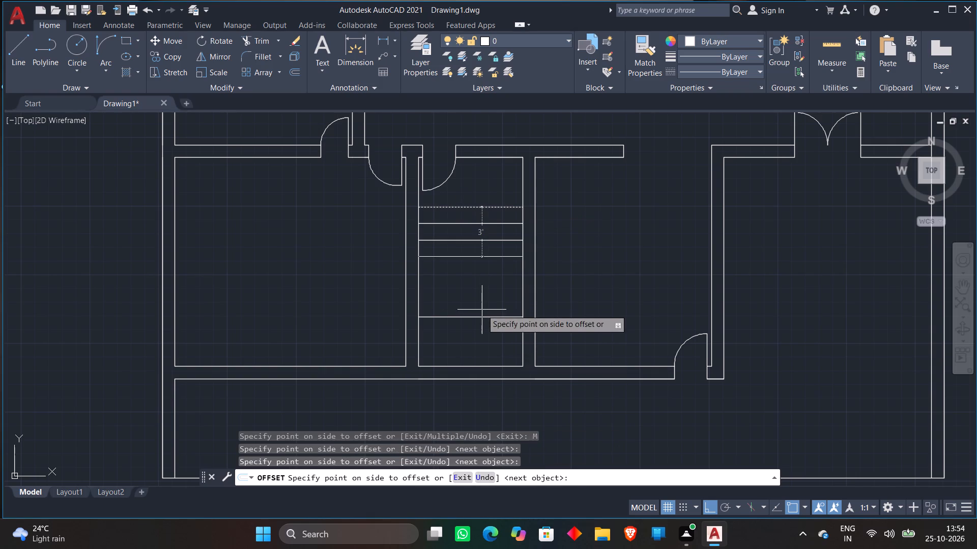
pyautogui.tripleClick(482, 307)
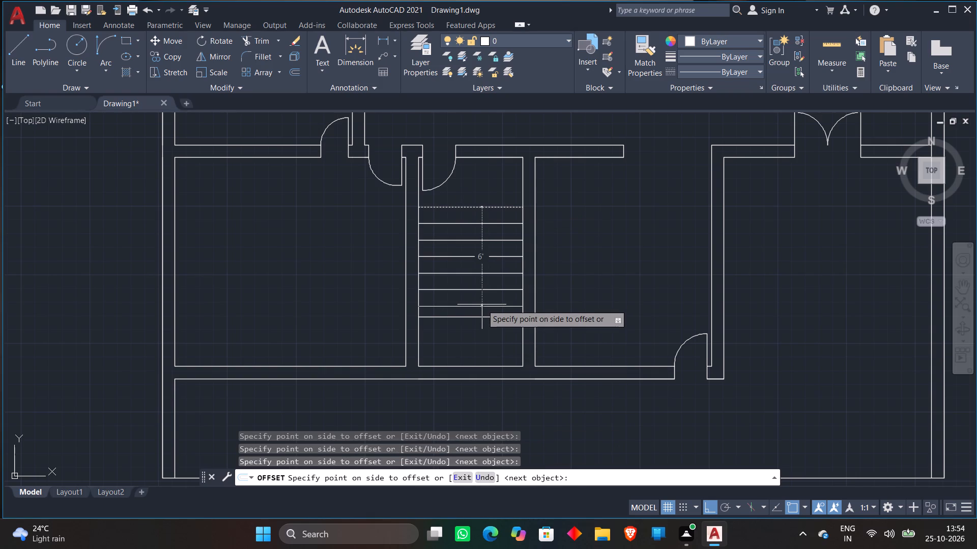
pyautogui.click(482, 304)
pyautogui.press('space')
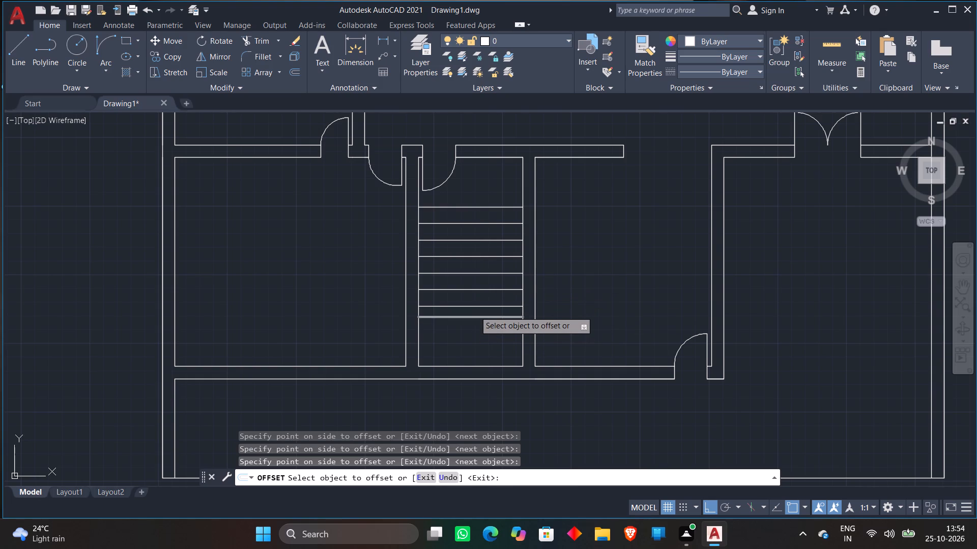
pyautogui.click(475, 307)
pyautogui.click(465, 347)
pyautogui.press('space')
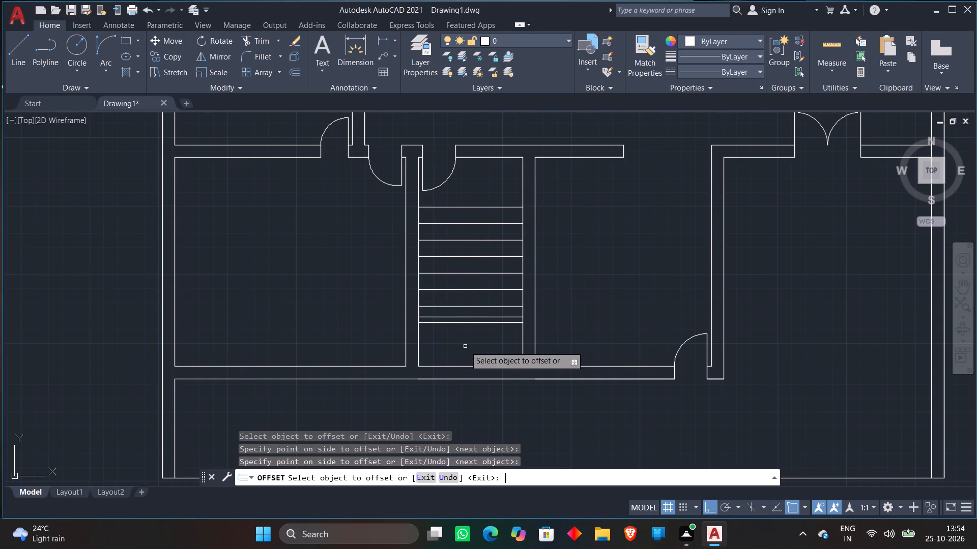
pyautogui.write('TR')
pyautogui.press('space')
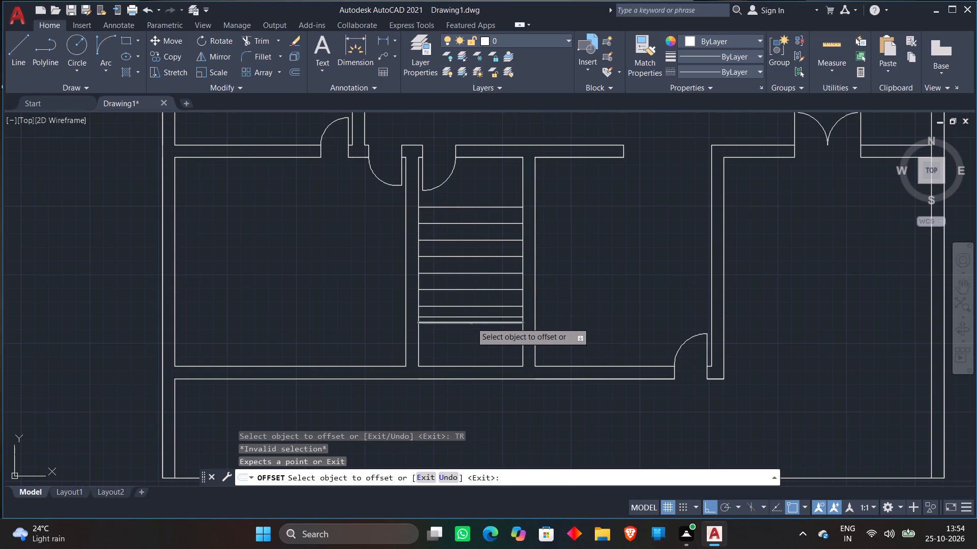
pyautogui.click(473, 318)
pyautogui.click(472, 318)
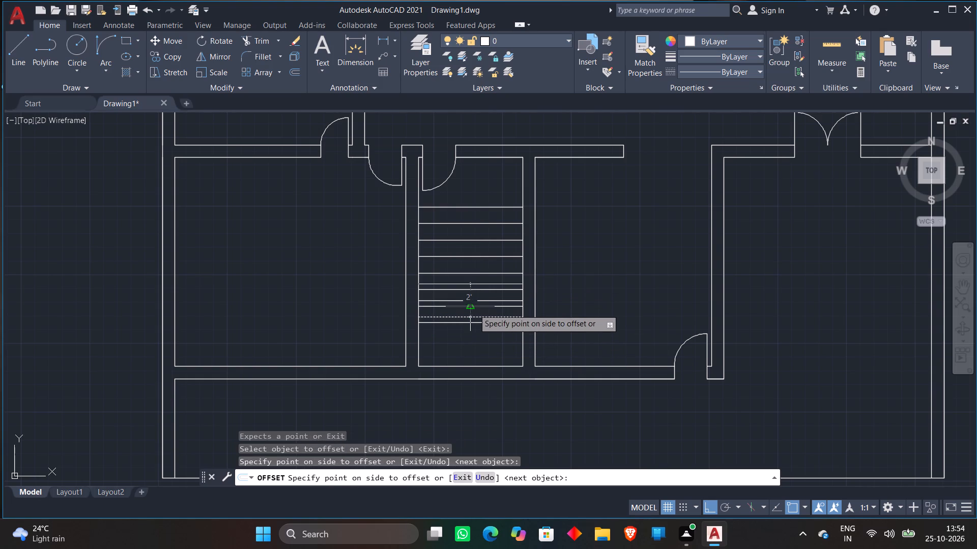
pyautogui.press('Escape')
# Delete the two lines that break the 1' tread spacing near the bottom of the staircase.
pyautogui.scroll(1, 475, 315)
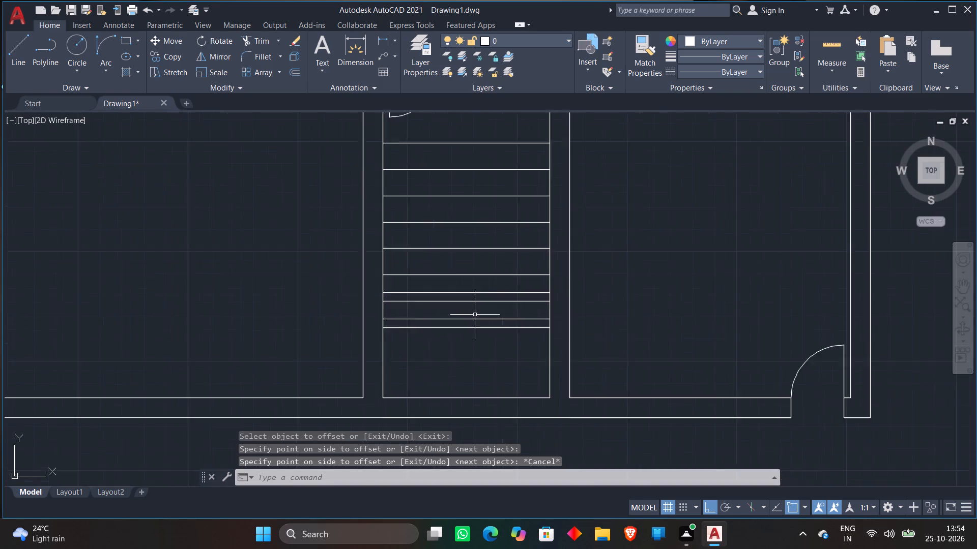
pyautogui.scroll(1, 475, 315)
pyautogui.click(462, 323)
pyautogui.click(467, 278)
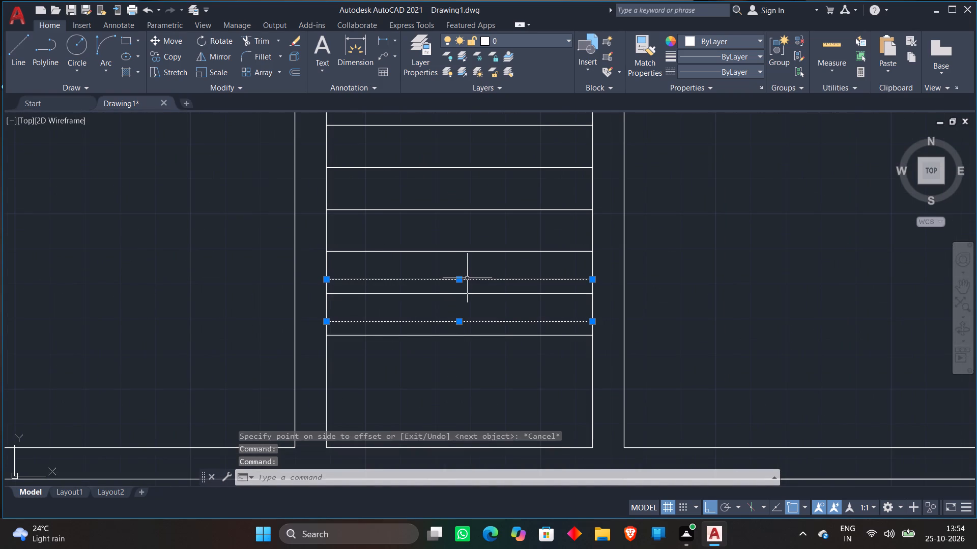
pyautogui.press('Delete')
# Draw a vertical centre line from the midpoint of the stair room's inner bottom wall line to just above the top tread.
pyautogui.scroll(-2, 479, 358)
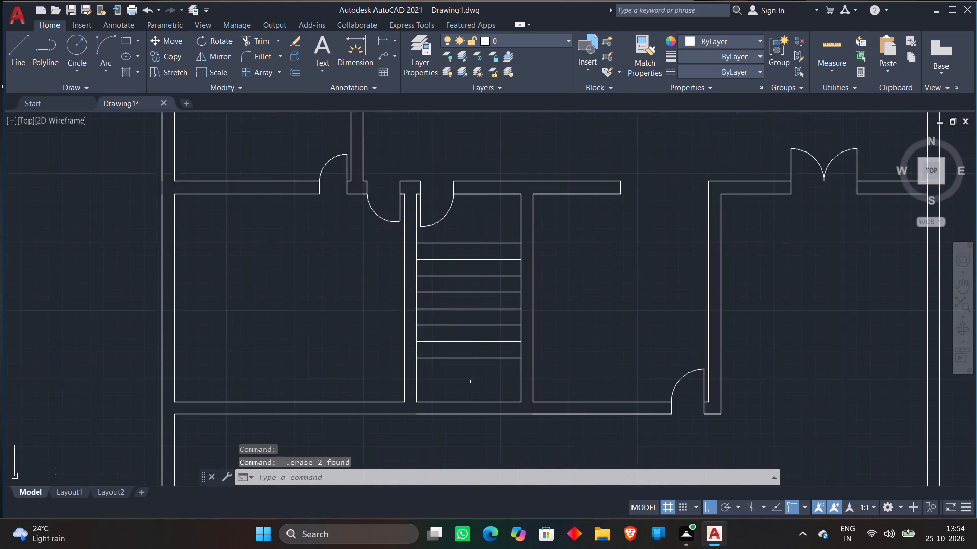
pyautogui.scroll(-1, 472, 382)
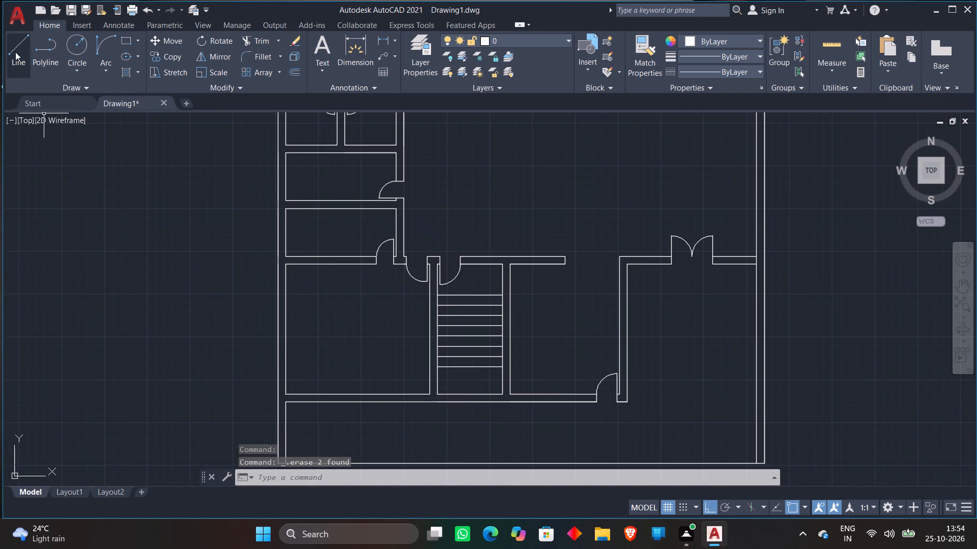
pyautogui.click(15, 52)
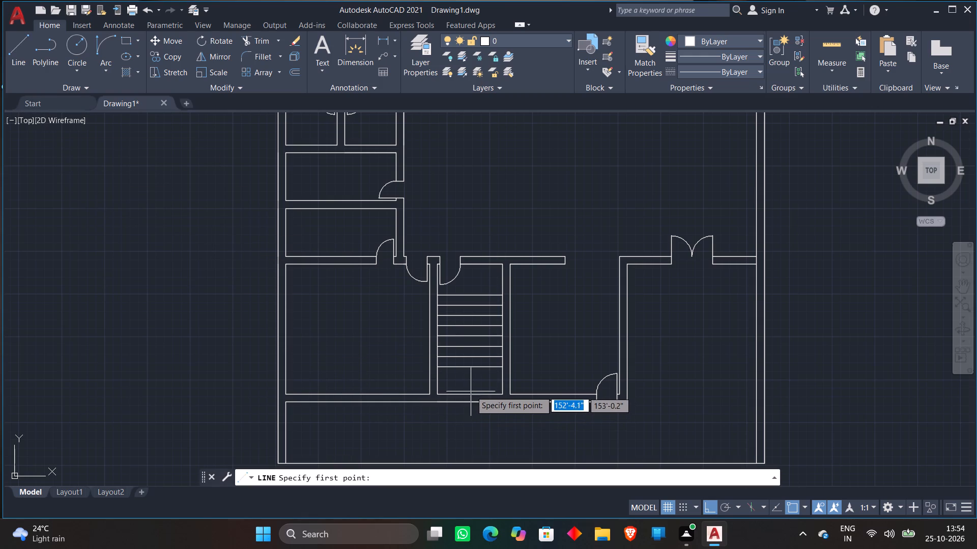
pyautogui.scroll(2, 471, 389)
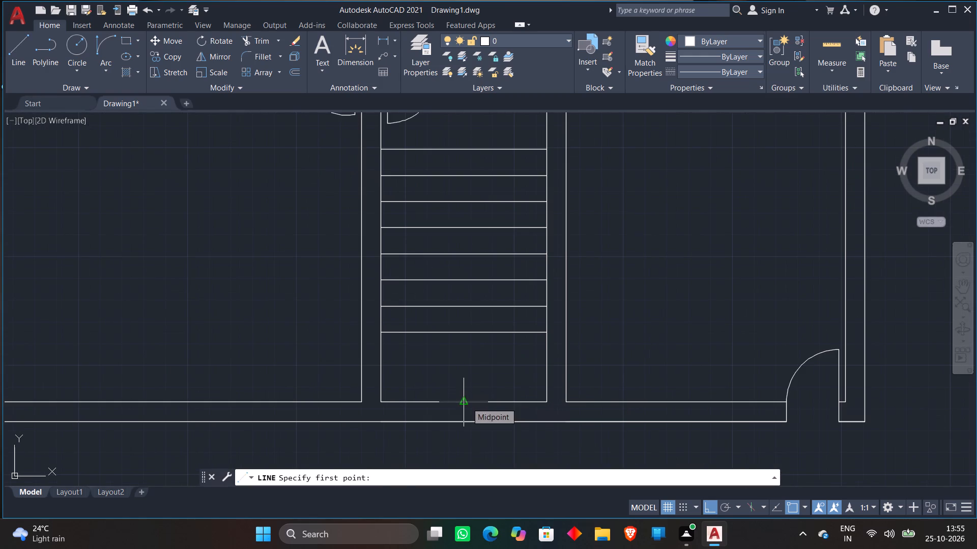
pyautogui.click(467, 403)
pyautogui.scroll(-2, 483, 295)
pyautogui.moveTo(483, 295); pyautogui.dragTo(485, 371, button='middle')
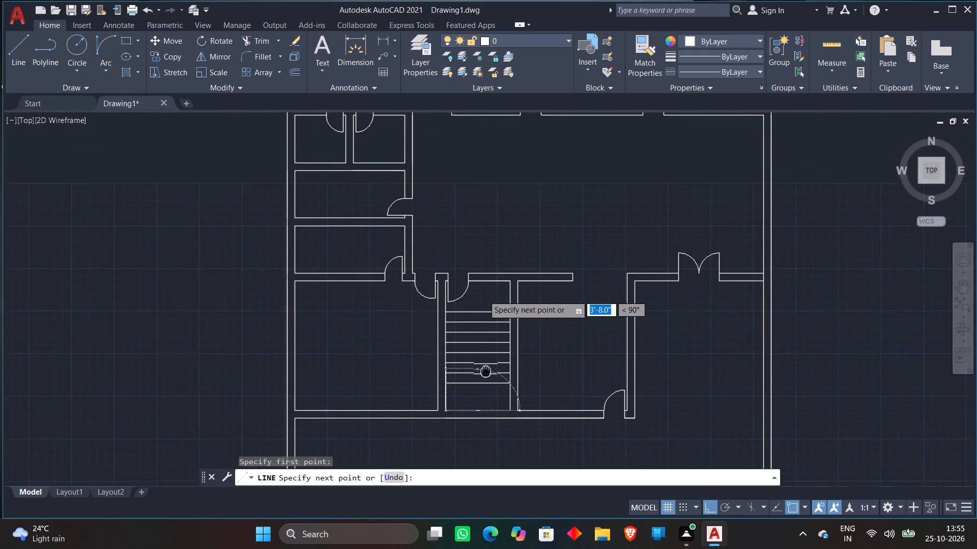
pyautogui.moveTo(485, 371); pyautogui.dragTo(486, 372, button='middle')
pyautogui.click(485, 303)
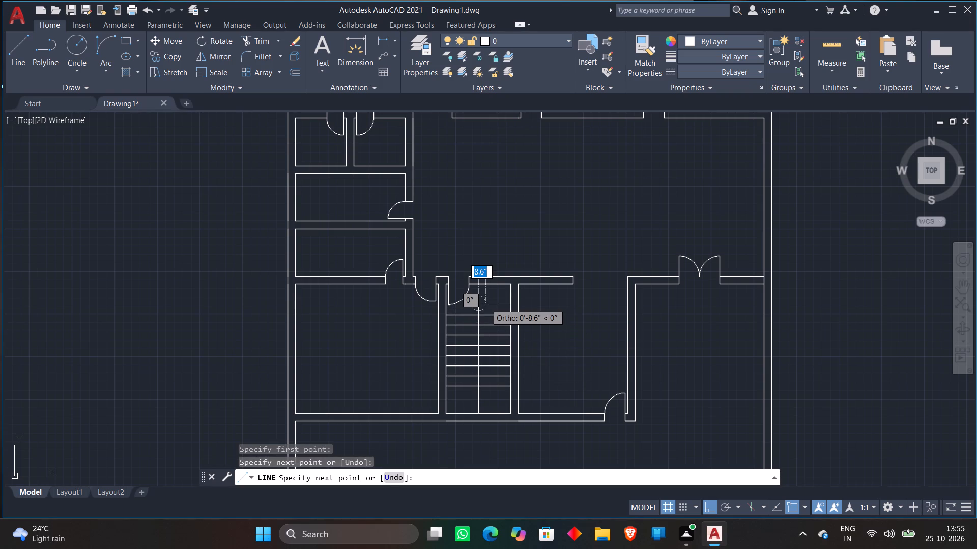
pyautogui.press('space')
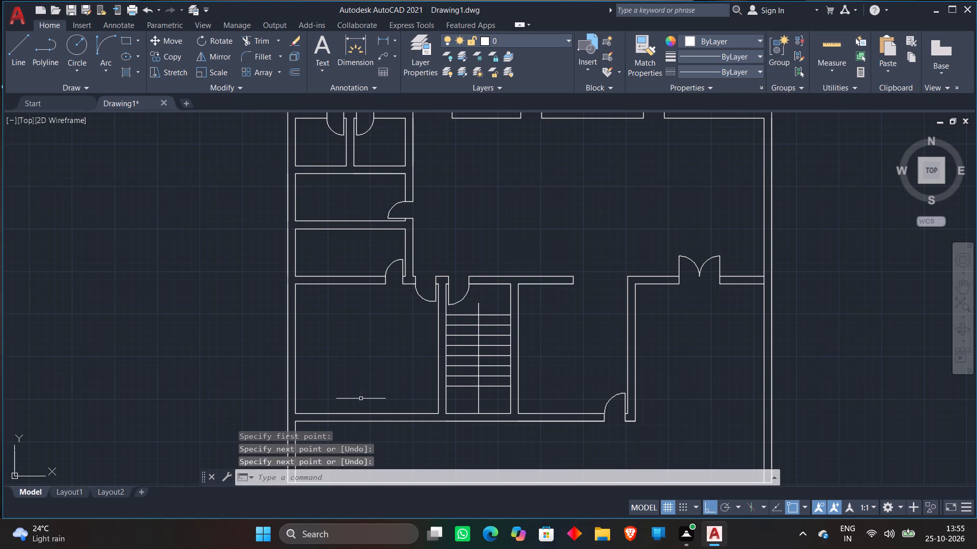
# Extend the stair centre line to the walls above and below, and the stair room's left wall line down to the outer wall line.
pyautogui.scroll(-1, 362, 398)
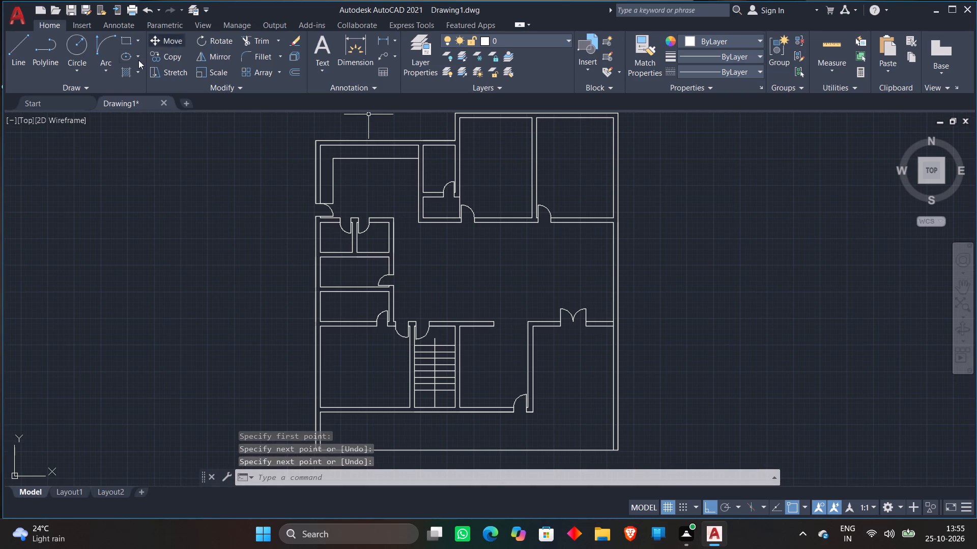
pyautogui.click(274, 43)
pyautogui.click(277, 45)
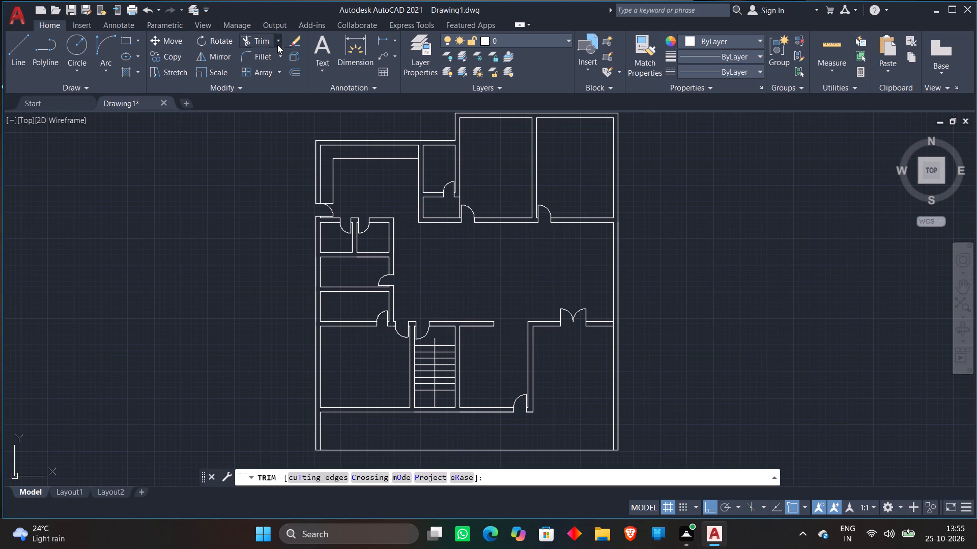
pyautogui.click(272, 85)
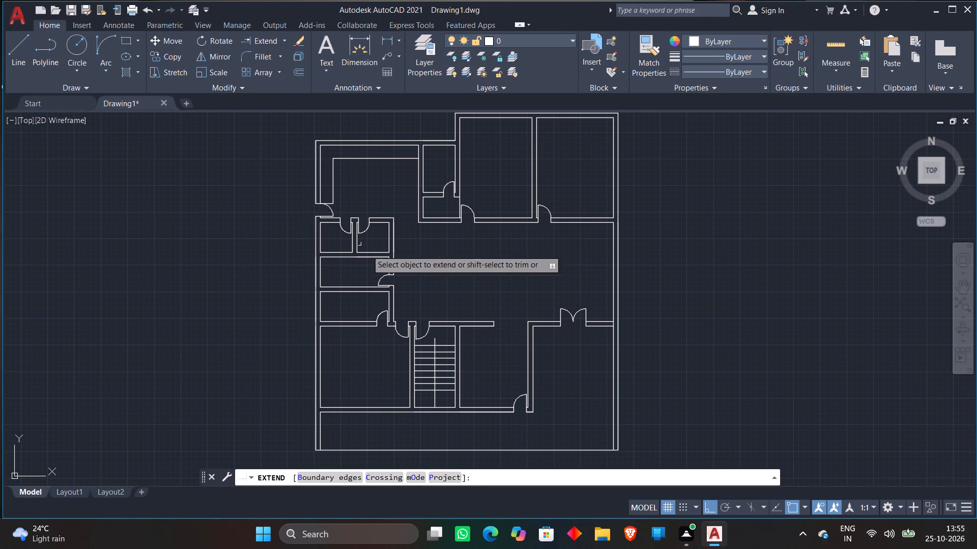
pyautogui.scroll(2, 419, 349)
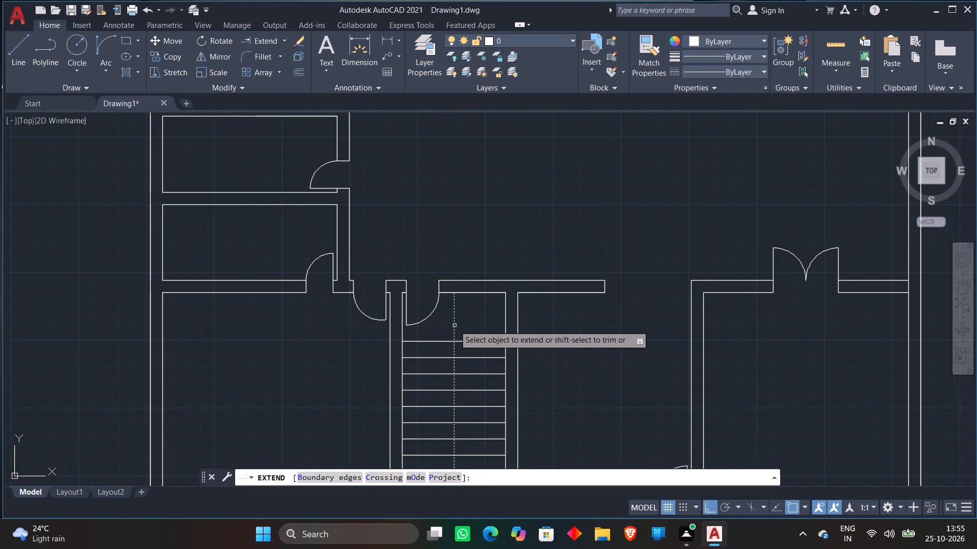
pyautogui.click(454, 325)
pyautogui.scroll(-3, 460, 264)
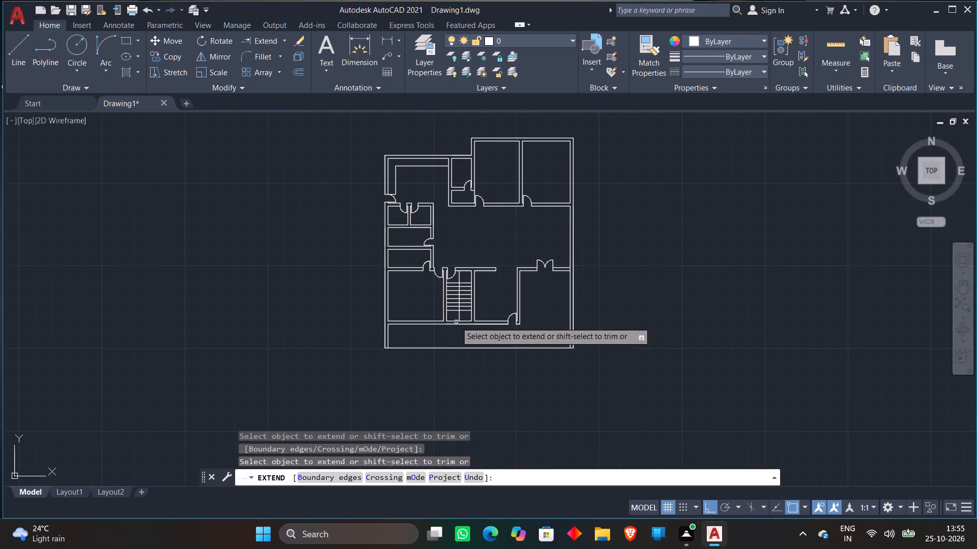
pyautogui.scroll(3, 456, 322)
pyautogui.click(460, 310)
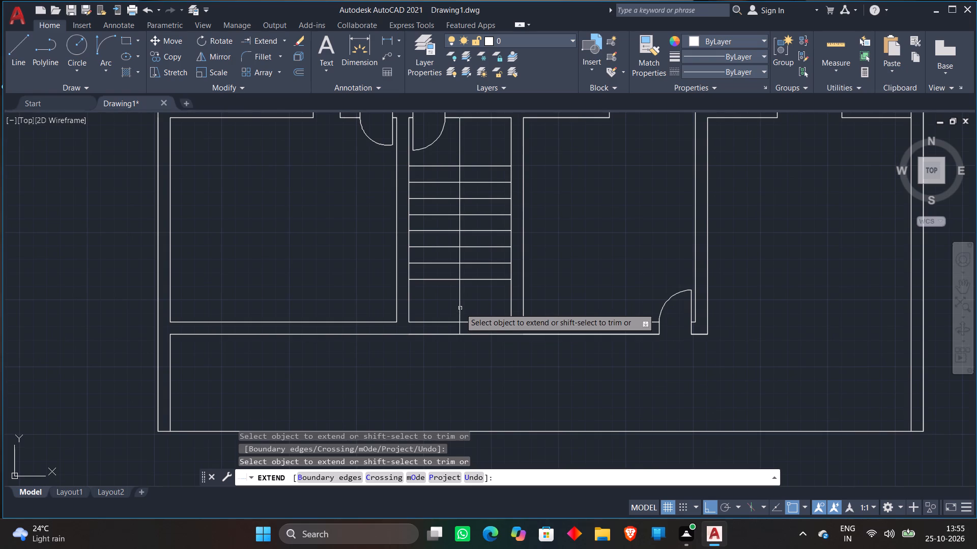
pyautogui.click(409, 307)
pyautogui.press('space')
# Trim the stair room's inner bottom wall line between its left wall and the centre line.
pyautogui.write('TR')
pyautogui.press('space')
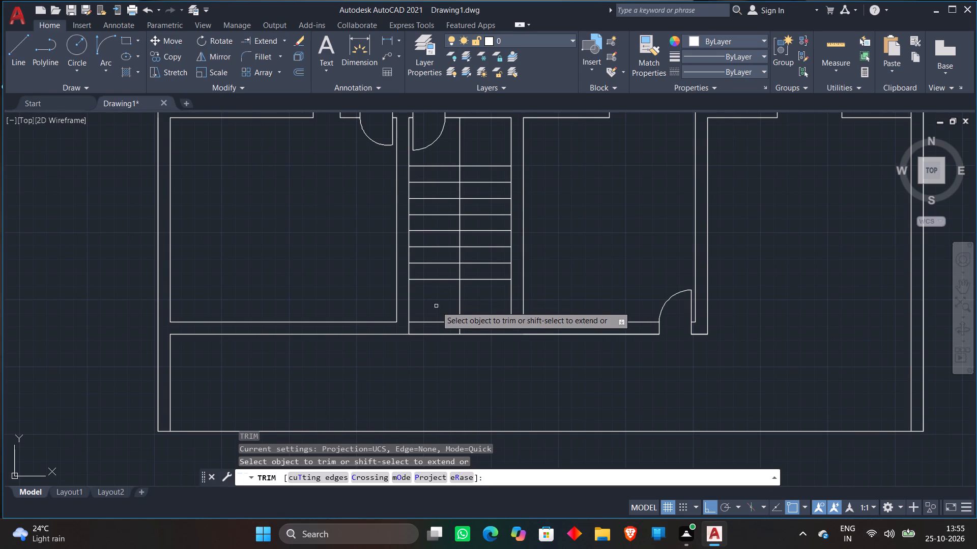
pyautogui.click(432, 323)
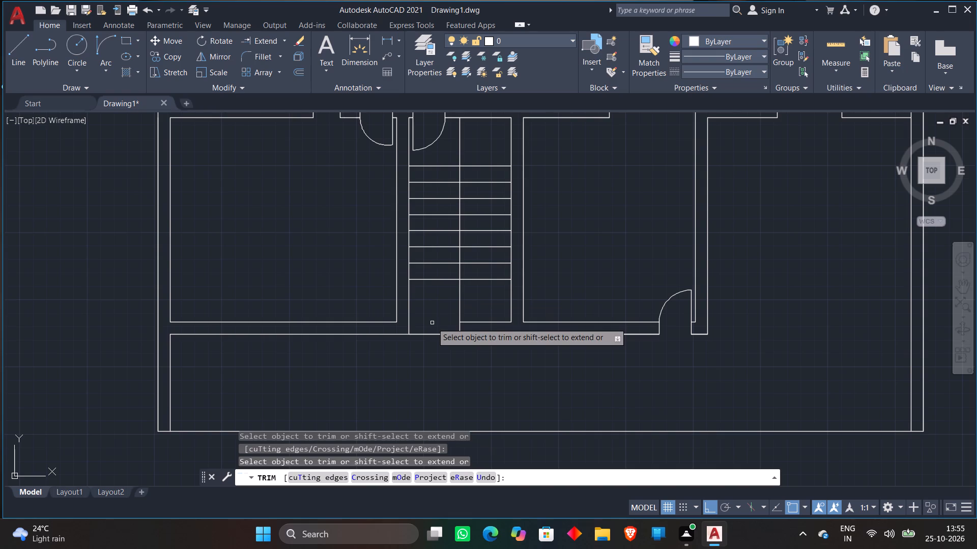
pyautogui.press('space')
# Draw a 9" line across the left outer wall from the midpoint of its inner line in the upper-left room.
pyautogui.scroll(-2, 432, 323)
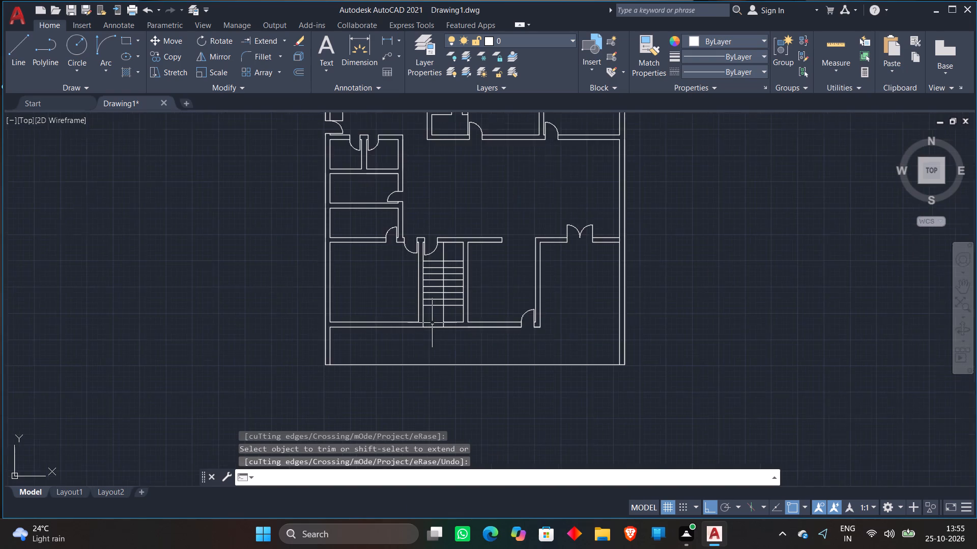
pyautogui.scroll(-1, 432, 323)
pyautogui.scroll(3, 491, 317)
pyautogui.scroll(-1, 461, 286)
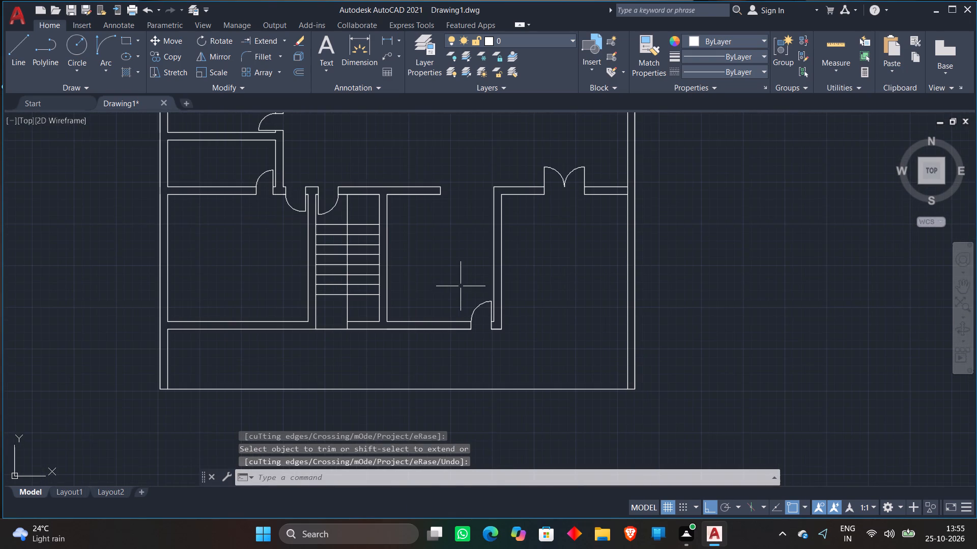
pyautogui.scroll(-1, 460, 286)
pyautogui.scroll(-1, 461, 221)
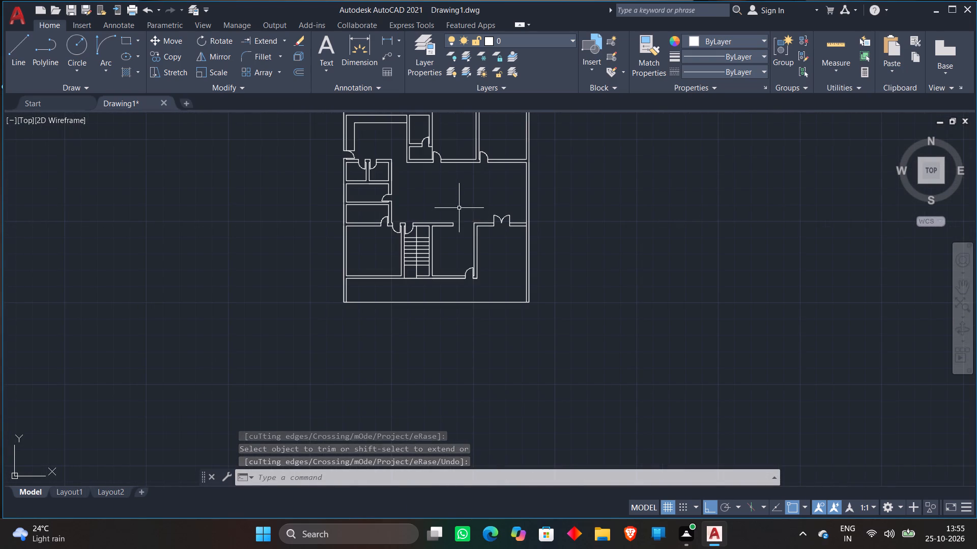
pyautogui.scroll(-1, 456, 199)
pyautogui.moveTo(457, 201); pyautogui.dragTo(463, 276, button='middle')
pyautogui.scroll(3, 404, 219)
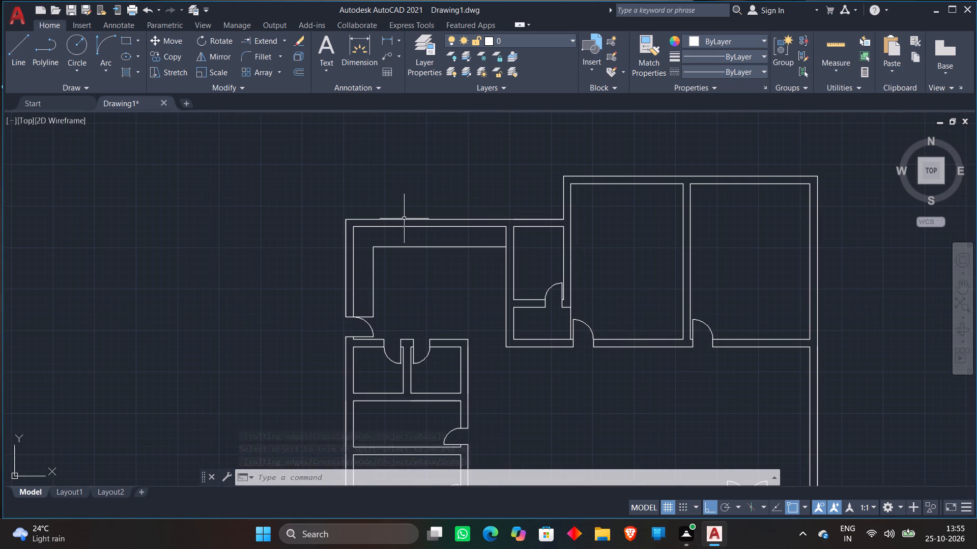
pyautogui.click(14, 47)
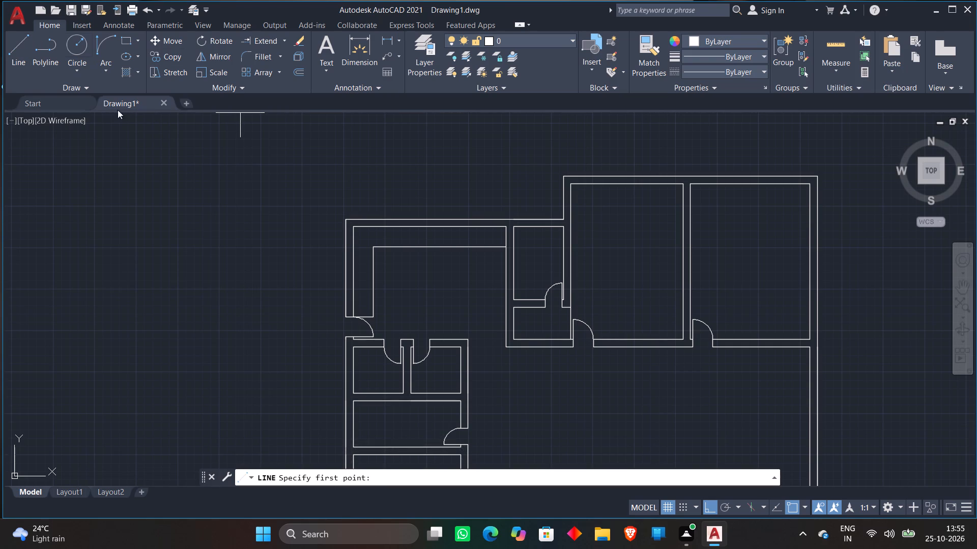
pyautogui.scroll(2, 356, 279)
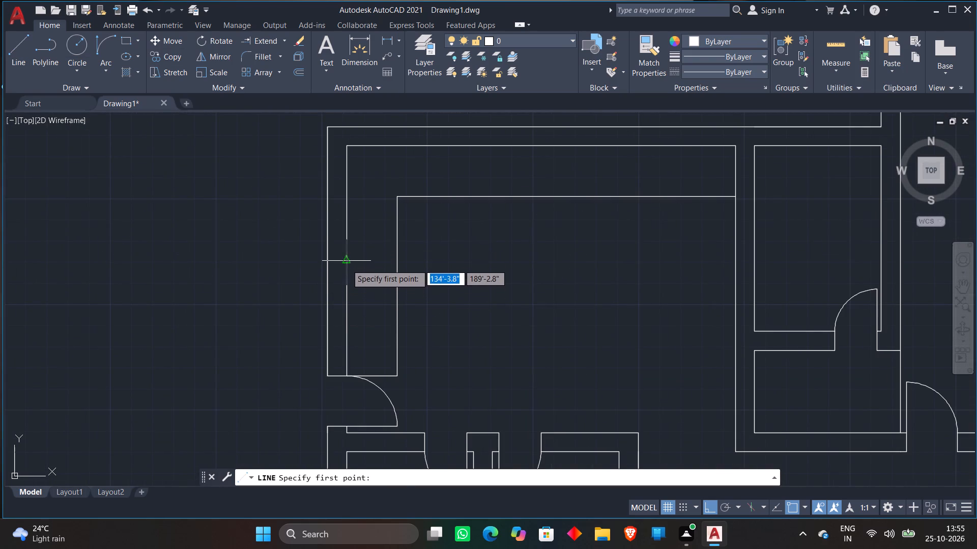
pyautogui.click(347, 262)
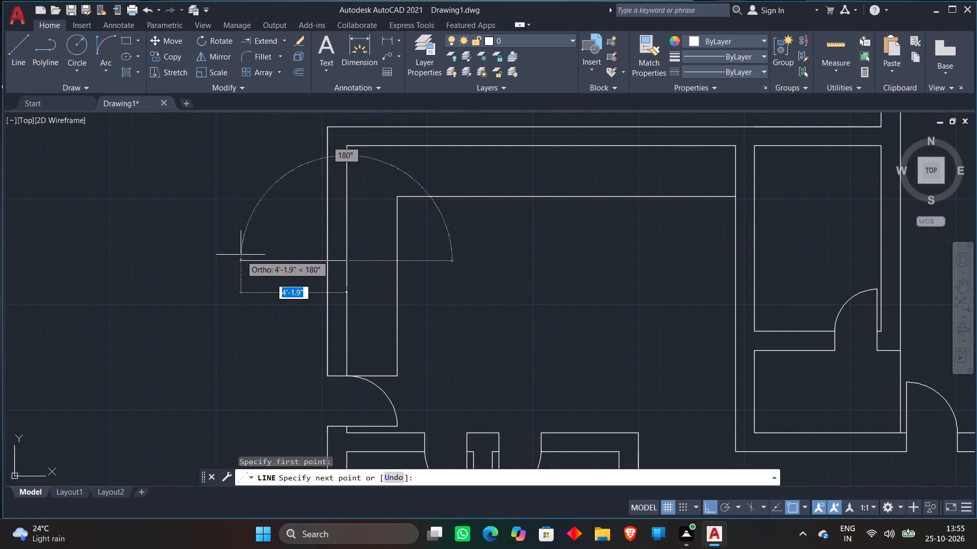
pyautogui.press('9')
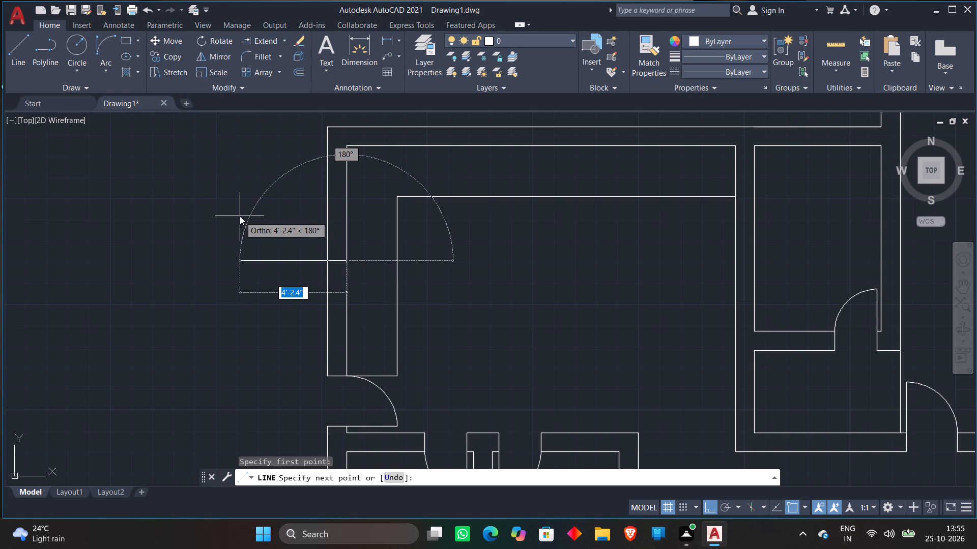
pyautogui.hotkey('shift', '"')
pyautogui.press('Return')
pyautogui.press('space')
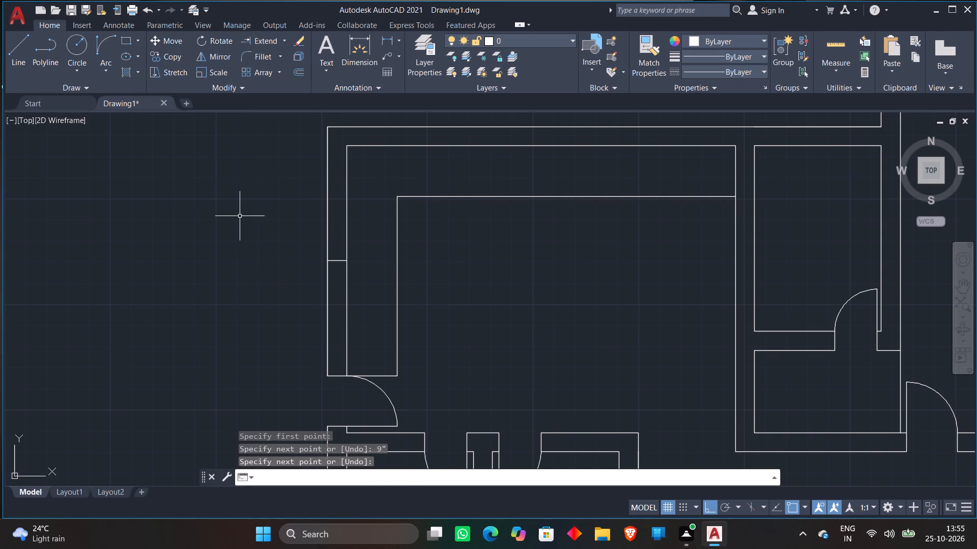
# Draw a three-sided outline around the midpoint mark, with two horizontal lines crossing the left outer wall joined by a 4' vertical line.
pyautogui.press('l')
pyautogui.press('Return')
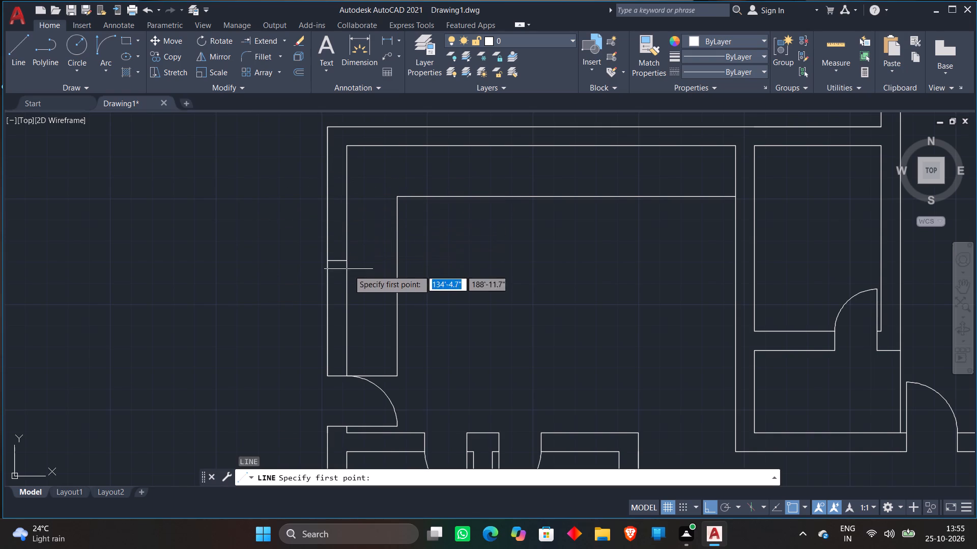
pyautogui.click(297, 211)
pyautogui.click(373, 206)
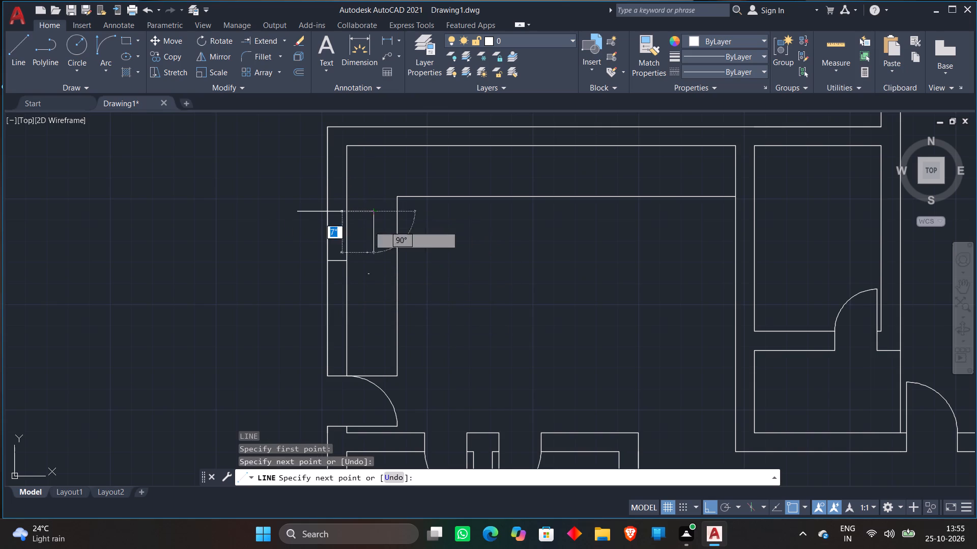
pyautogui.write("4'")
pyautogui.press('Return')
pyautogui.click(243, 290)
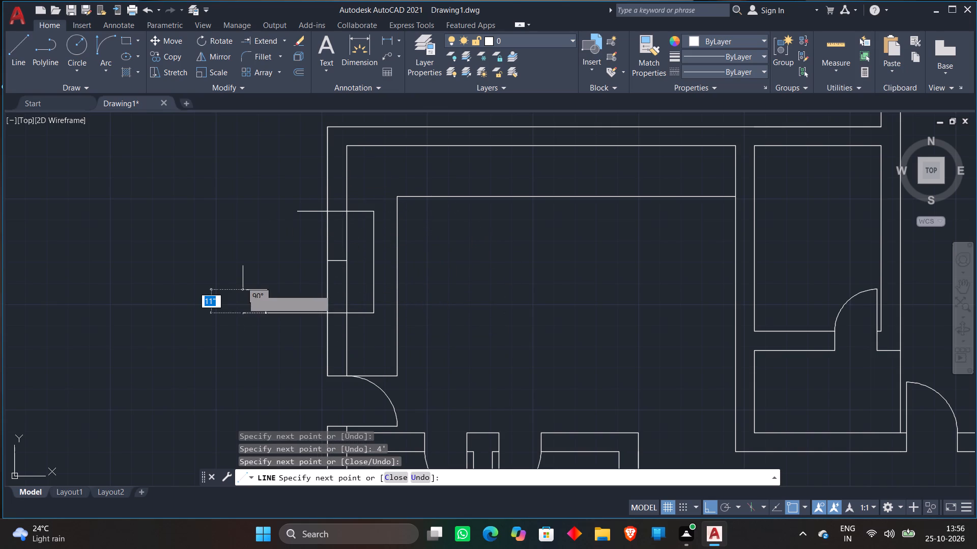
pyautogui.press('space')
# Draw two separate vertical lines crossing the top outer wall of the upper-left room to mark an opening.
pyautogui.scroll(-2, 247, 292)
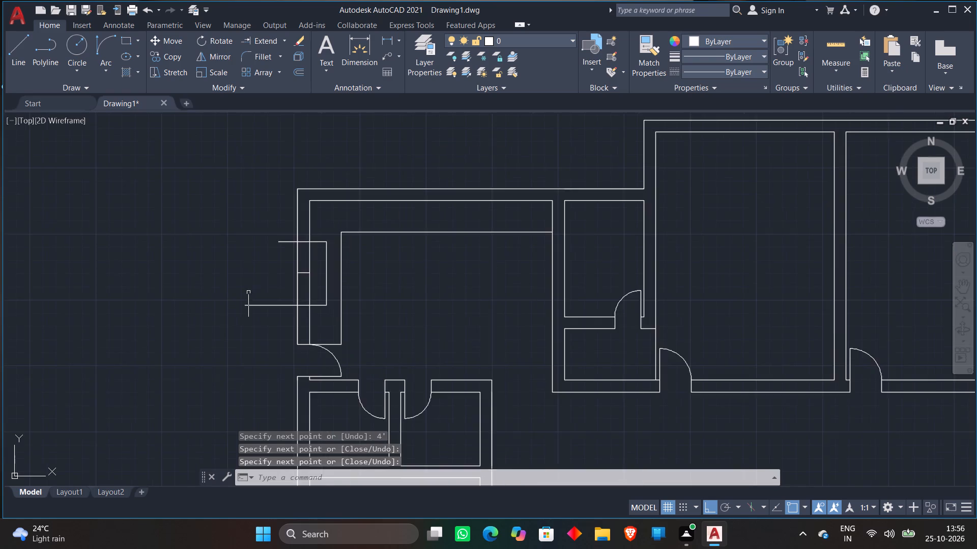
pyautogui.scroll(1, 366, 203)
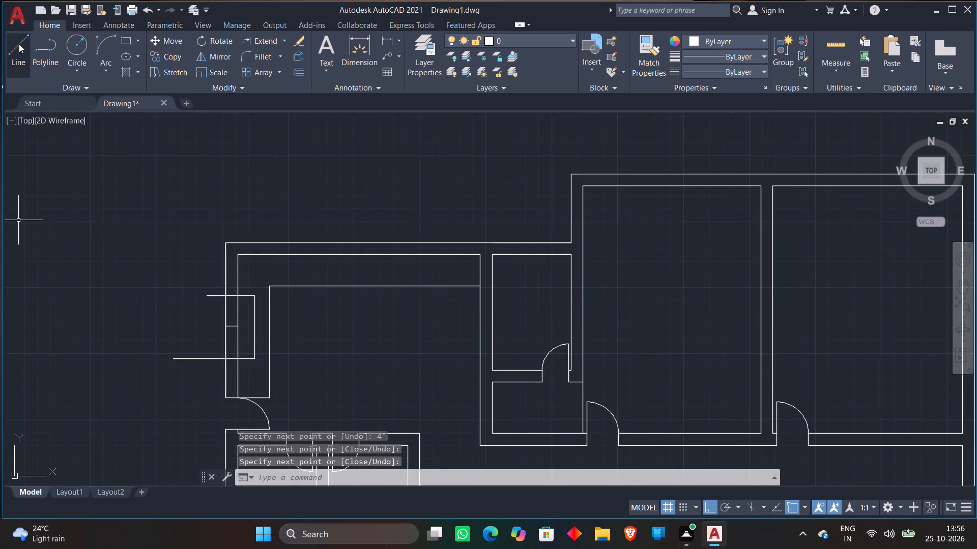
pyautogui.click(19, 44)
pyautogui.scroll(2, 321, 259)
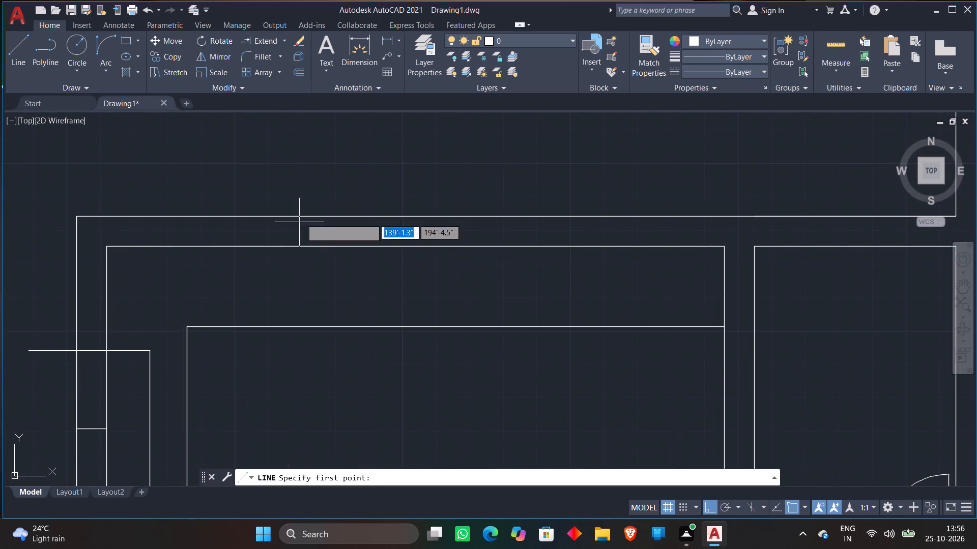
pyautogui.click(295, 186)
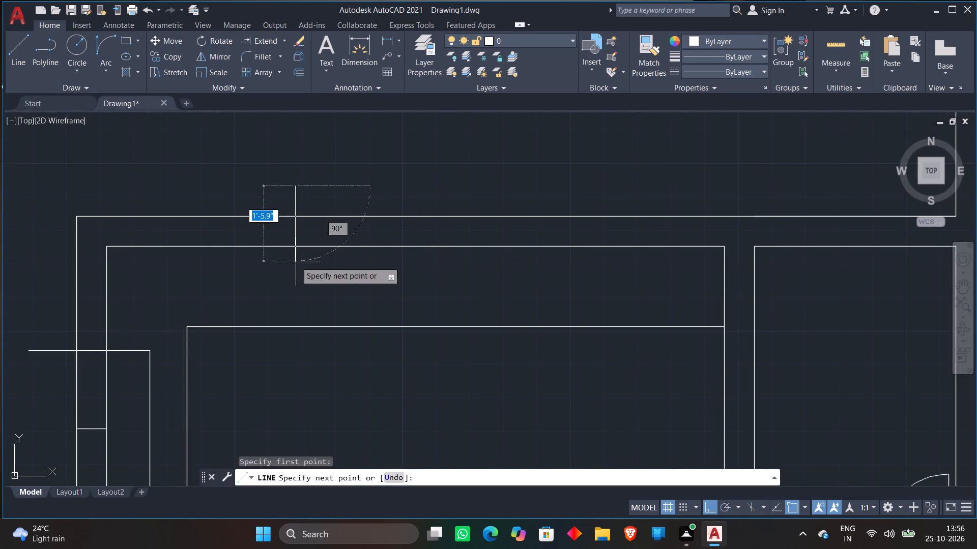
pyautogui.click(294, 264)
pyautogui.click(23, 54)
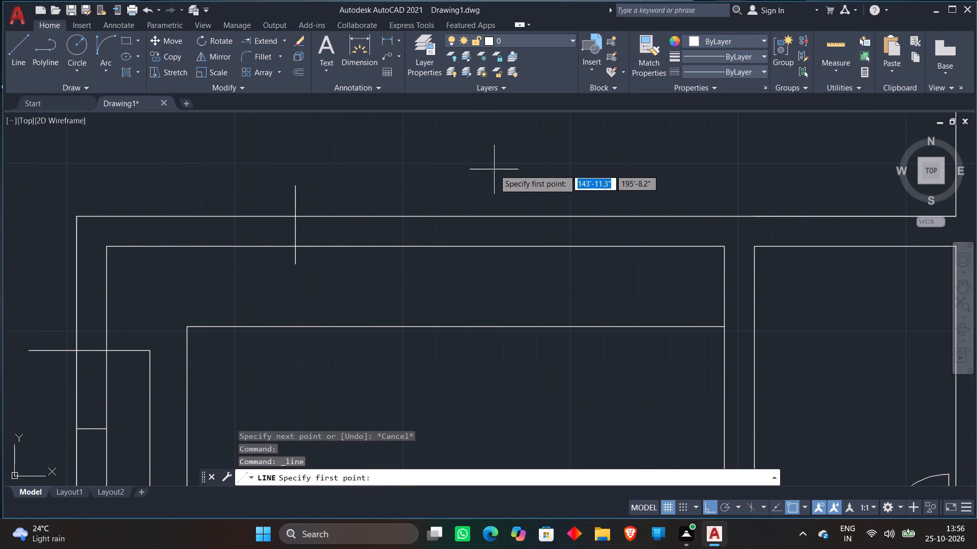
pyautogui.click(496, 170)
pyautogui.click(497, 271)
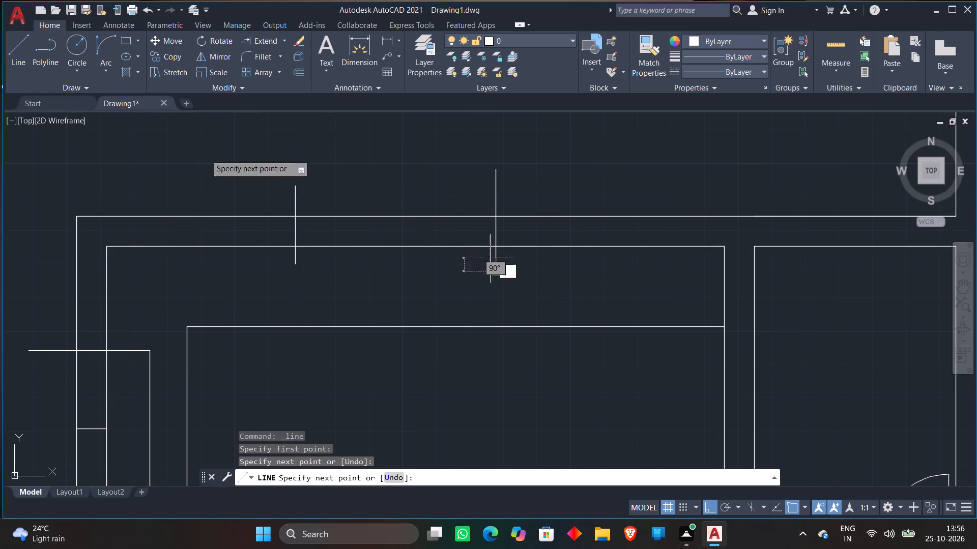
# Draw two short vertical lines crossing the top outer wall of the small room beside the upper-left room.
pyautogui.click(24, 52)
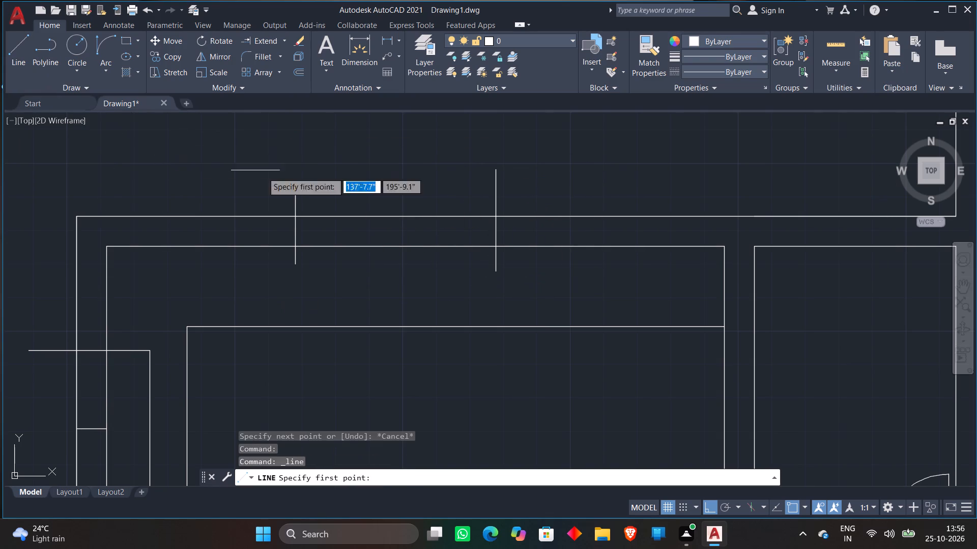
pyautogui.scroll(-2, 347, 204)
pyautogui.moveTo(490, 182); pyautogui.dragTo(344, 193, button='middle')
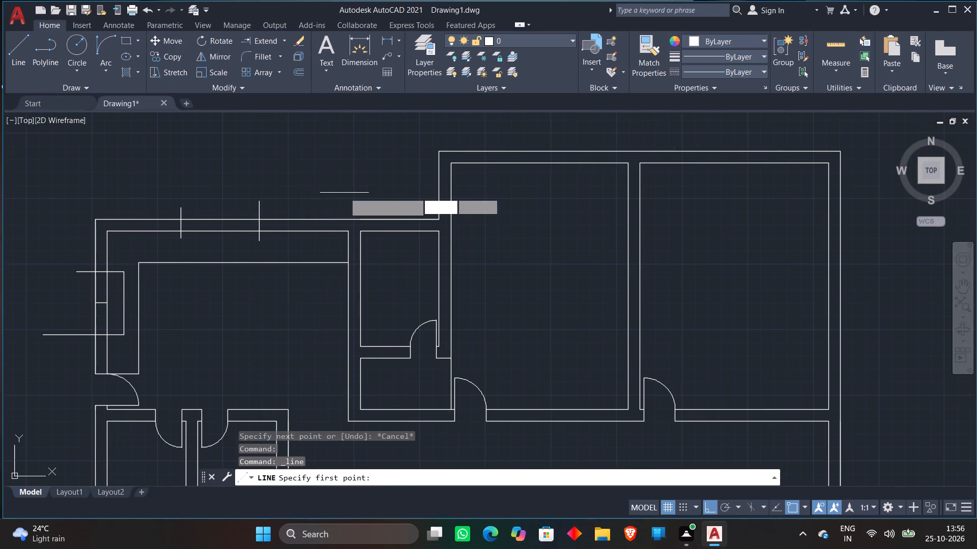
pyautogui.click(17, 59)
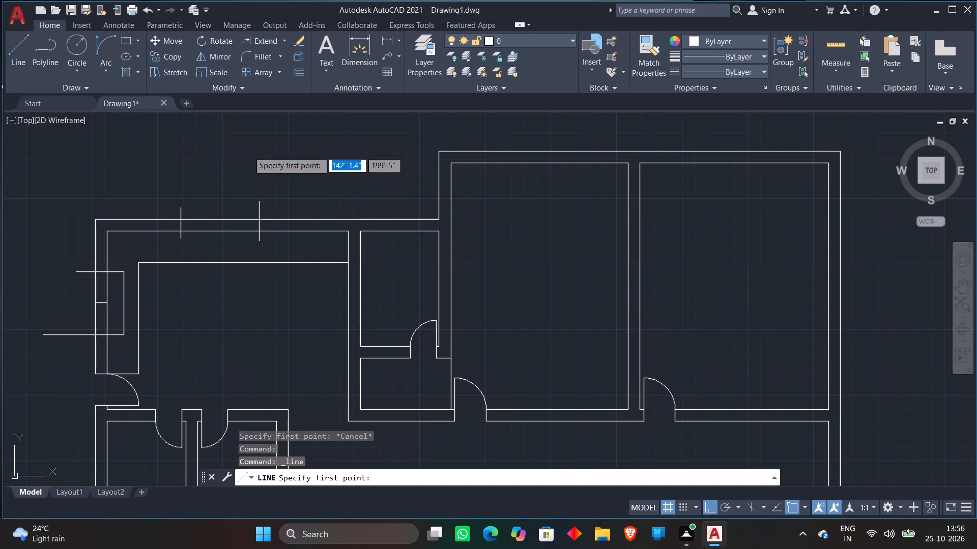
pyautogui.scroll(1, 373, 231)
pyautogui.click(378, 190)
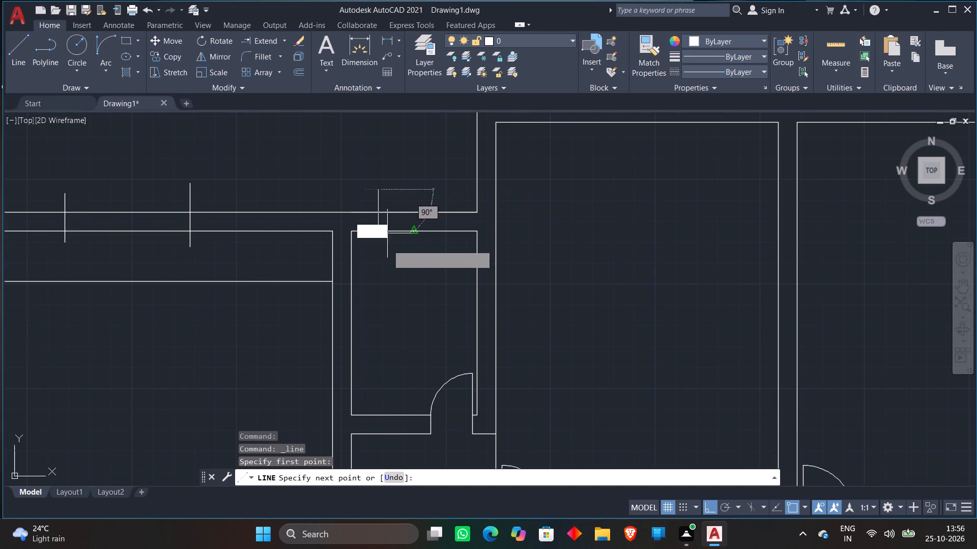
pyautogui.click(386, 249)
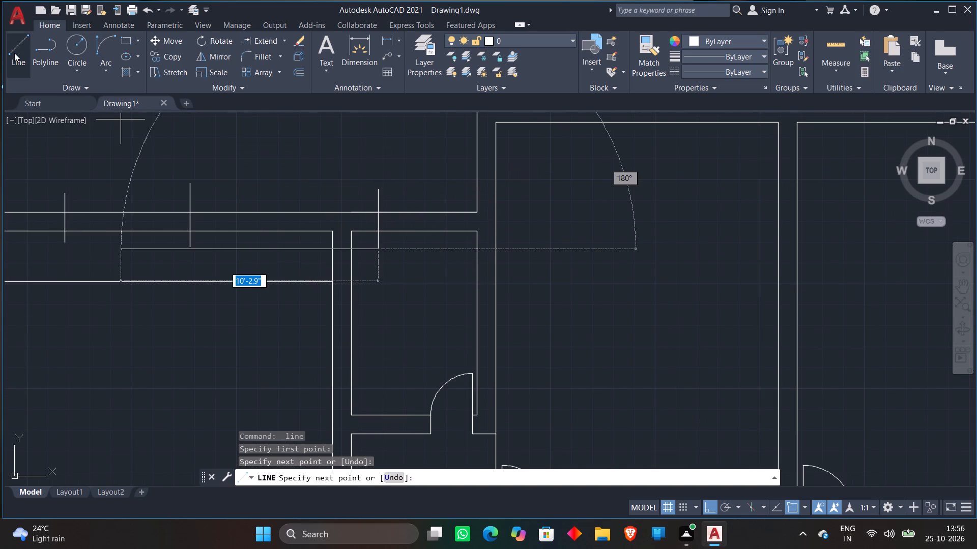
pyautogui.click(14, 53)
pyautogui.click(443, 188)
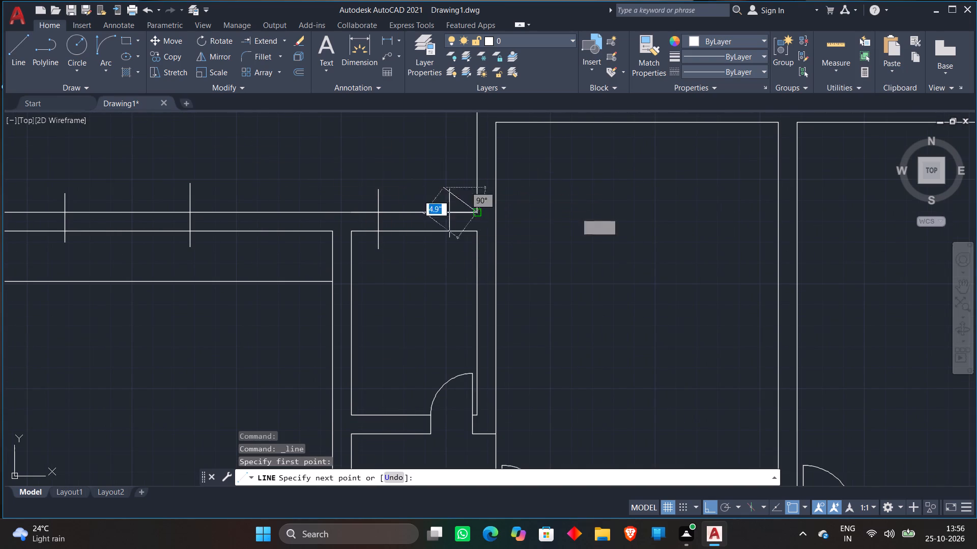
pyautogui.click(448, 247)
# Draw two horizontal lines crossing the left outer wall at the leftmost of the two small adjoining rooms to mark an opening.
pyautogui.click(19, 62)
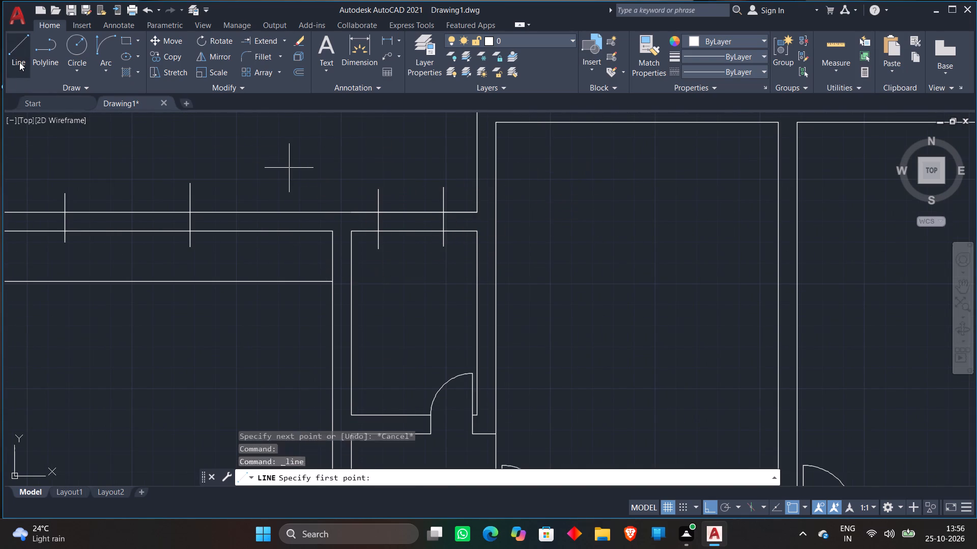
pyautogui.scroll(-1, 260, 161)
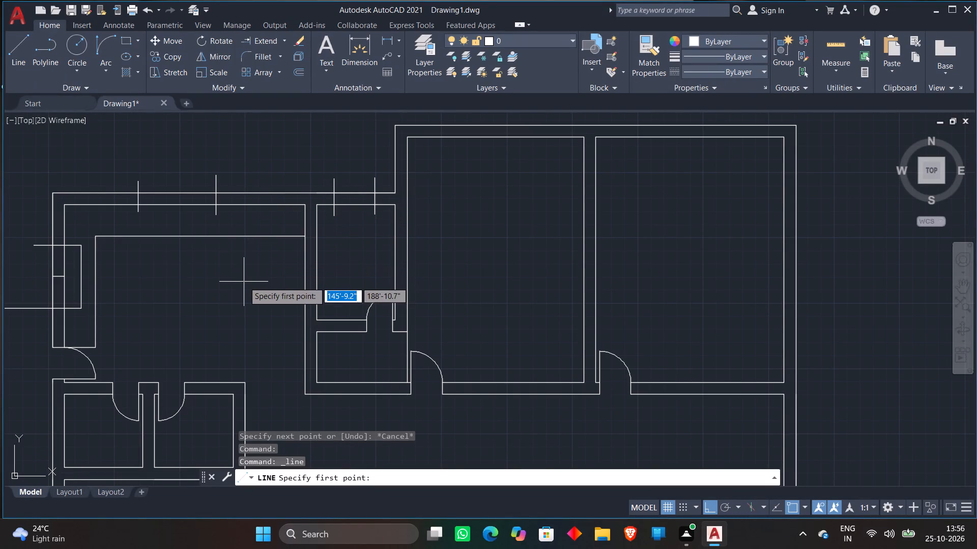
pyautogui.moveTo(244, 282); pyautogui.dragTo(301, 190, button='middle')
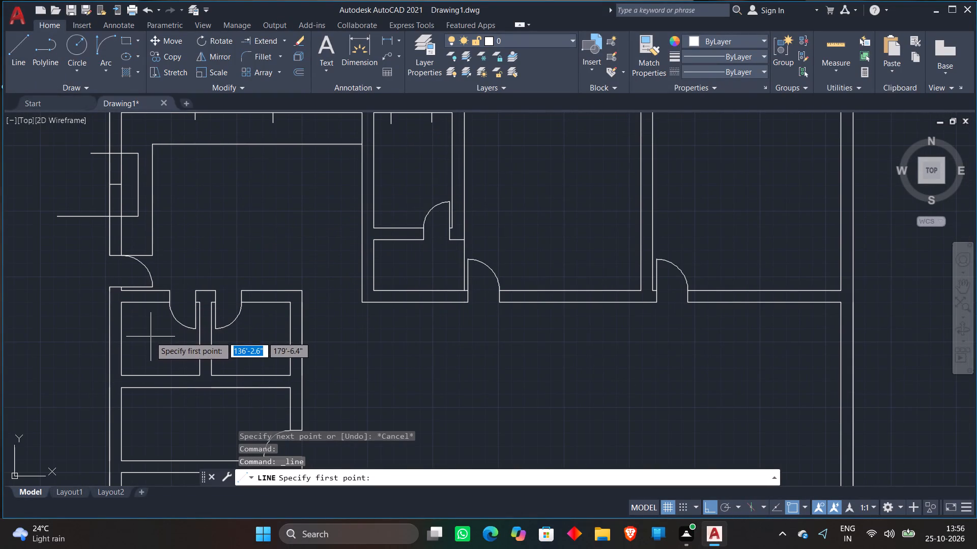
pyautogui.moveTo(150, 335); pyautogui.dragTo(265, 258, button='middle')
pyautogui.scroll(2, 238, 275)
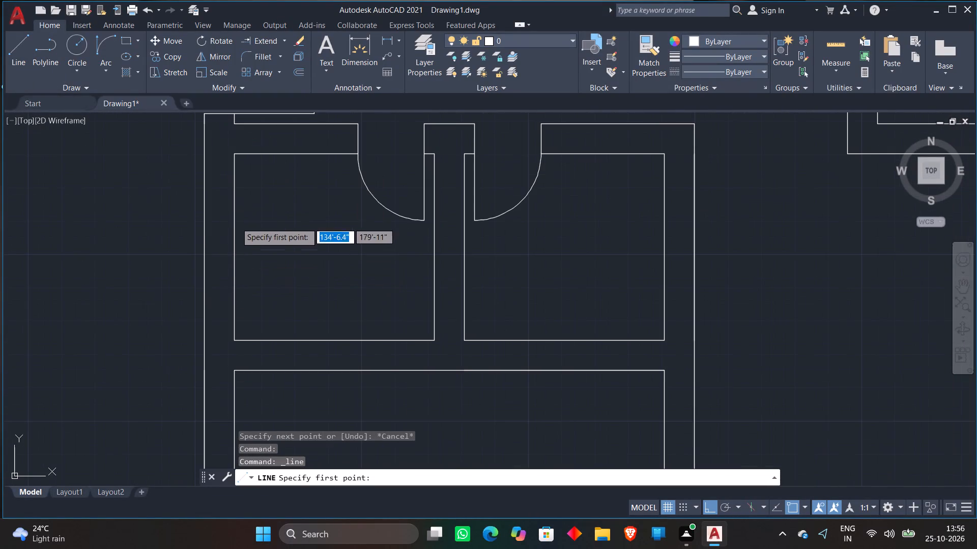
pyautogui.click(177, 197)
pyautogui.click(260, 203)
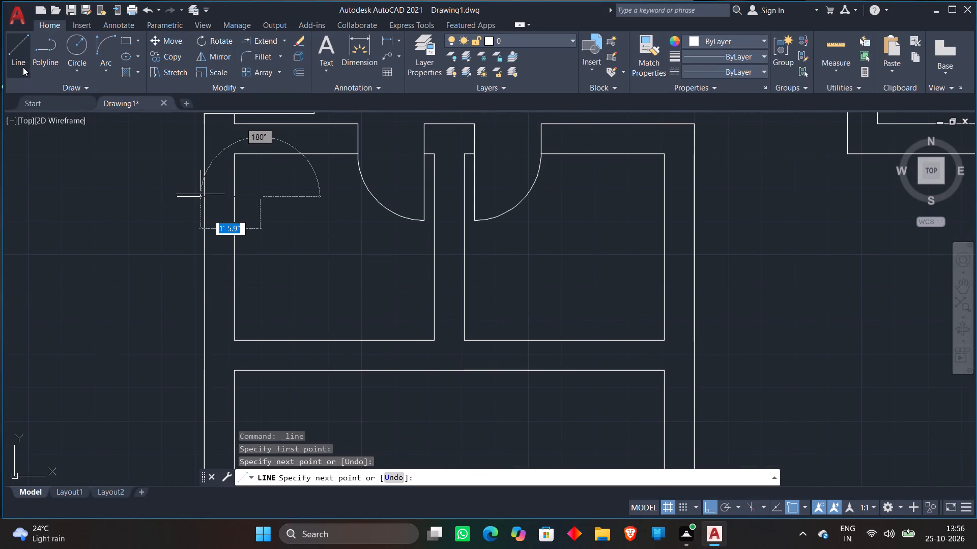
pyautogui.click(21, 65)
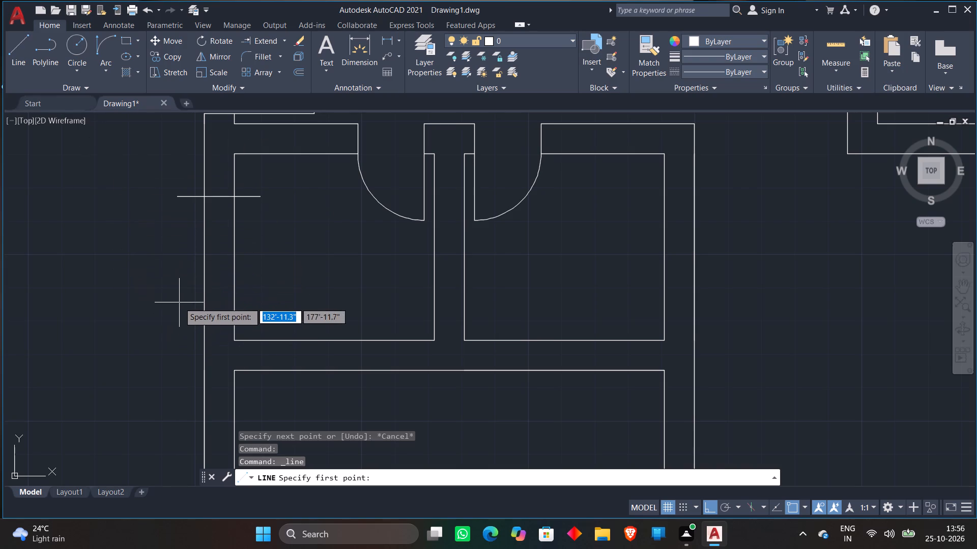
pyautogui.click(176, 299)
pyautogui.click(272, 292)
# Draw two horizontal lines crossing the left outer wall at the wide room directly below the two small rooms.
pyautogui.click(17, 45)
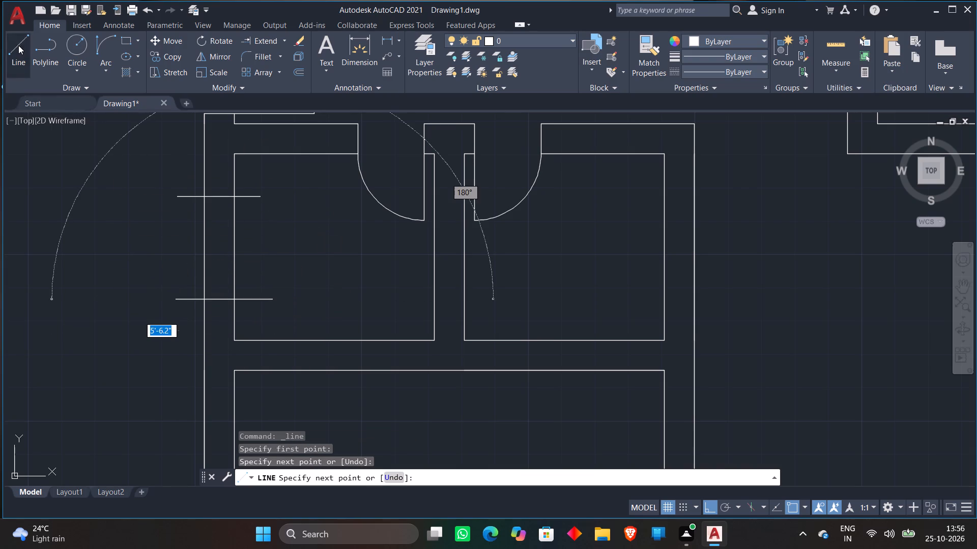
pyautogui.scroll(-2, 188, 224)
pyautogui.moveTo(225, 309); pyautogui.dragTo(224, 291, button='middle')
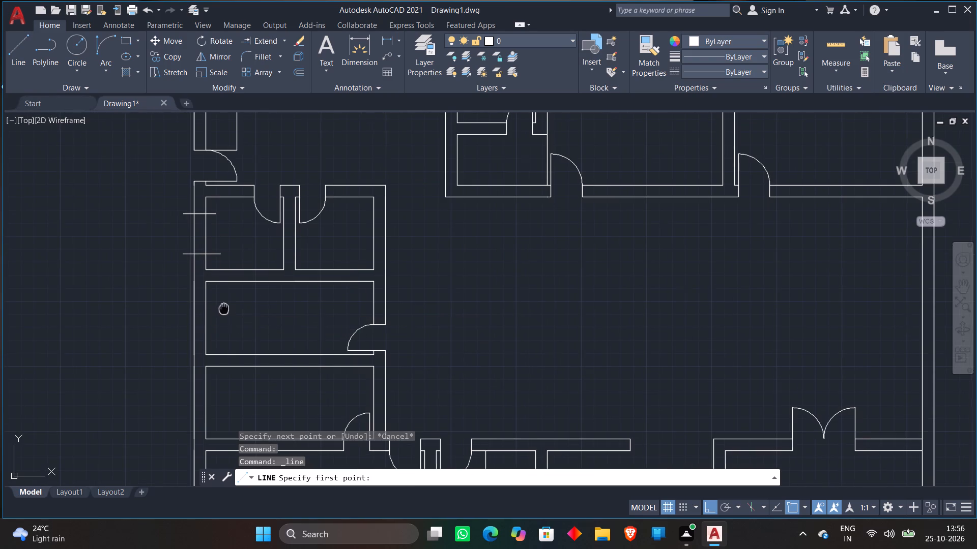
pyautogui.moveTo(224, 291); pyautogui.dragTo(250, 229, button='middle')
pyautogui.scroll(2, 253, 225)
pyautogui.click(128, 203)
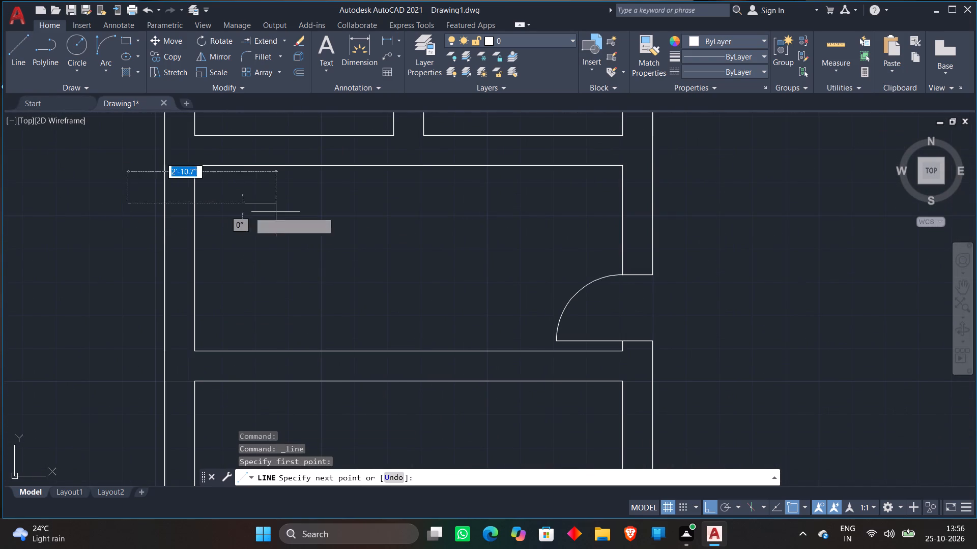
pyautogui.click(276, 212)
pyautogui.click(15, 60)
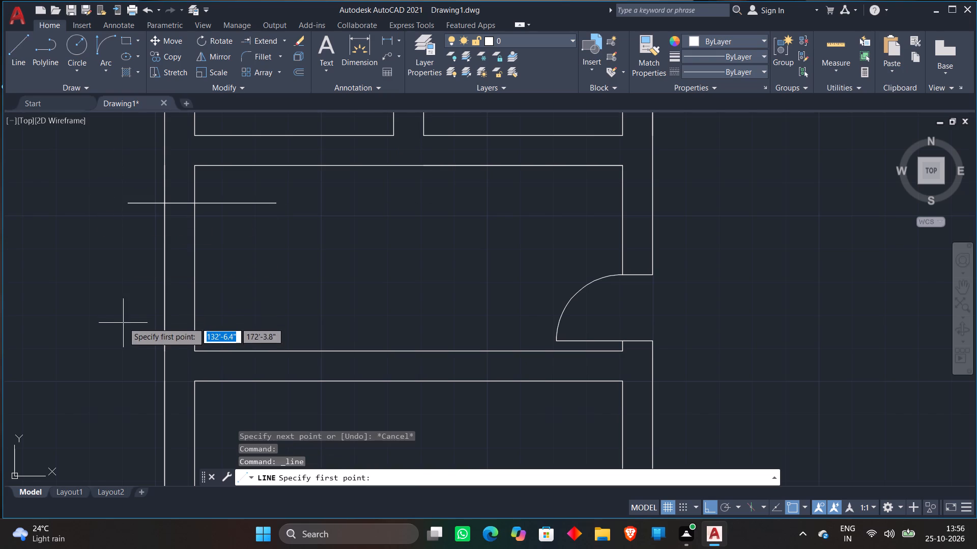
pyautogui.click(130, 308)
pyautogui.click(287, 297)
# Draw two horizontal lines crossing the left outer wall at the second wide room down, the upper one about 3'3" long.
pyautogui.click(15, 52)
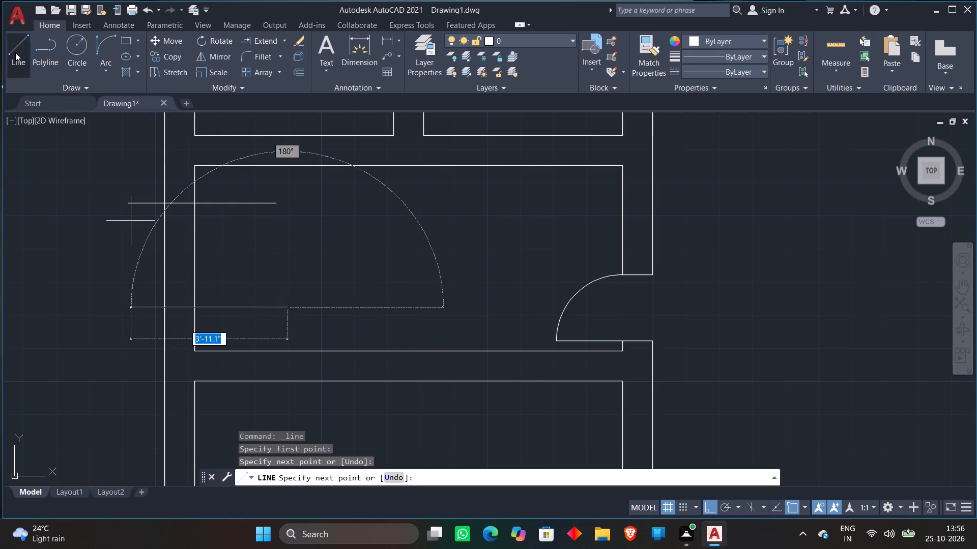
pyautogui.scroll(-1, 79, 170)
pyautogui.moveTo(105, 285); pyautogui.dragTo(100, 171, button='middle')
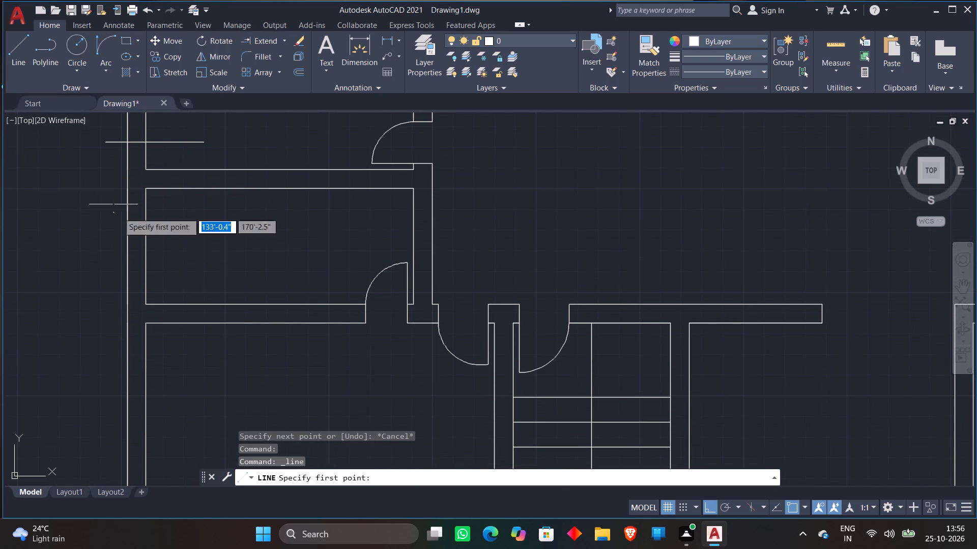
pyautogui.scroll(2, 143, 282)
pyautogui.scroll(-3, 94, 198)
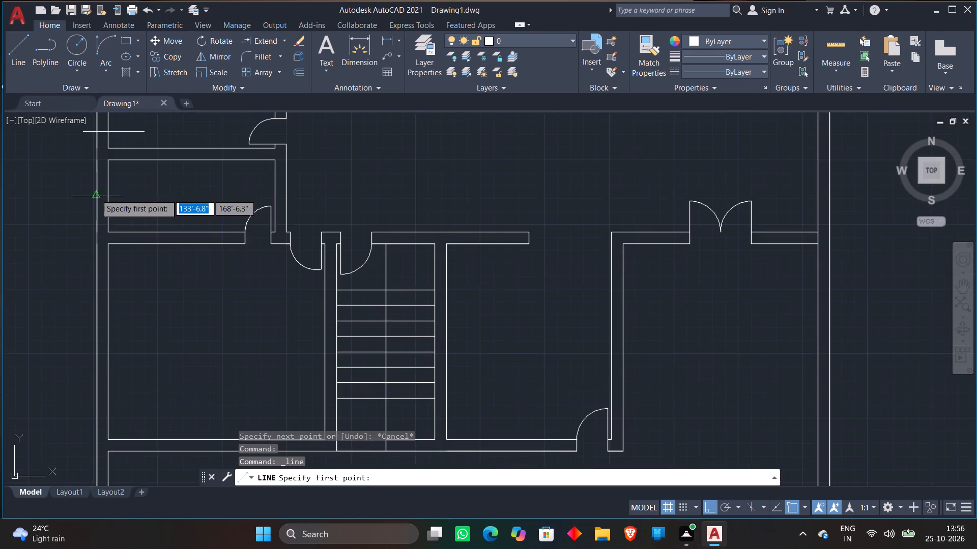
pyautogui.moveTo(96, 195); pyautogui.dragTo(112, 221, button='middle')
pyautogui.scroll(2, 114, 217)
pyautogui.click(73, 179)
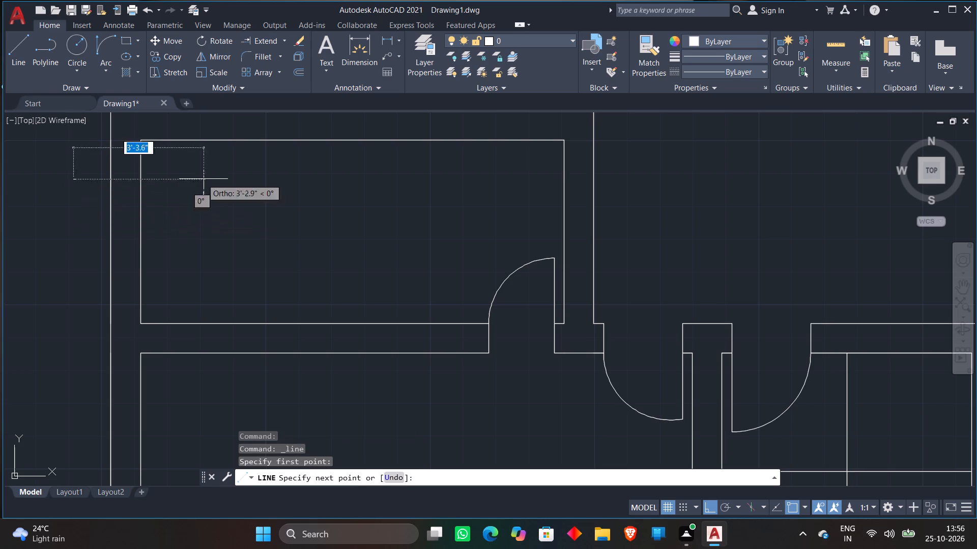
pyautogui.click(204, 179)
pyautogui.click(13, 54)
pyautogui.click(87, 294)
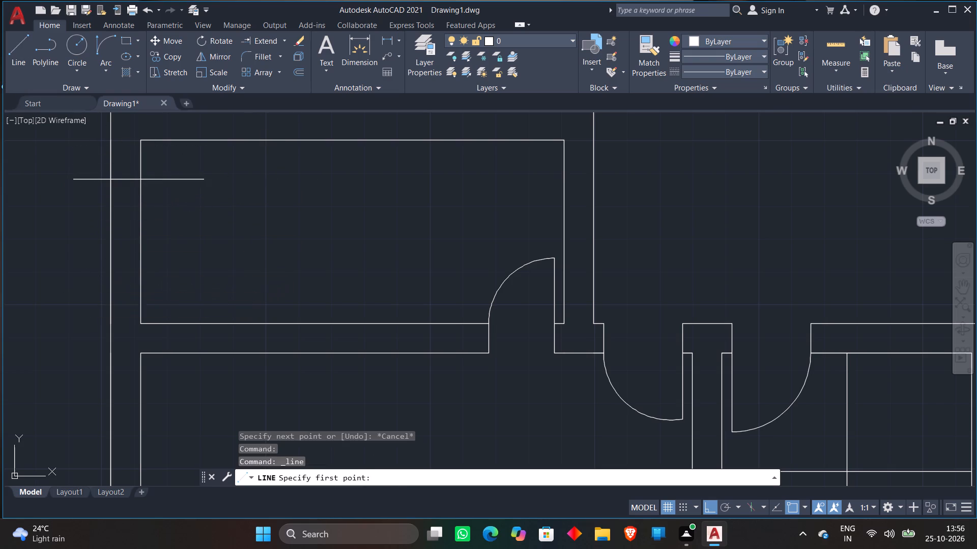
pyautogui.click(180, 294)
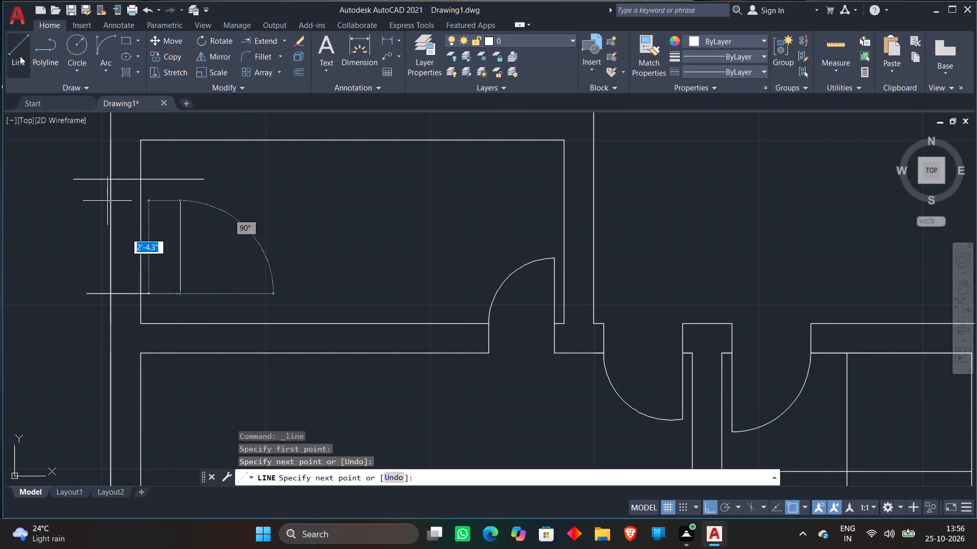
# Draw two widely spaced horizontal lines crossing the left outer wall of the large room beside the staircase.
pyautogui.click(20, 56)
pyautogui.scroll(-2, 91, 191)
pyautogui.moveTo(137, 325); pyautogui.dragTo(192, 204, button='middle')
pyautogui.scroll(1, 187, 223)
pyautogui.scroll(-1, 184, 216)
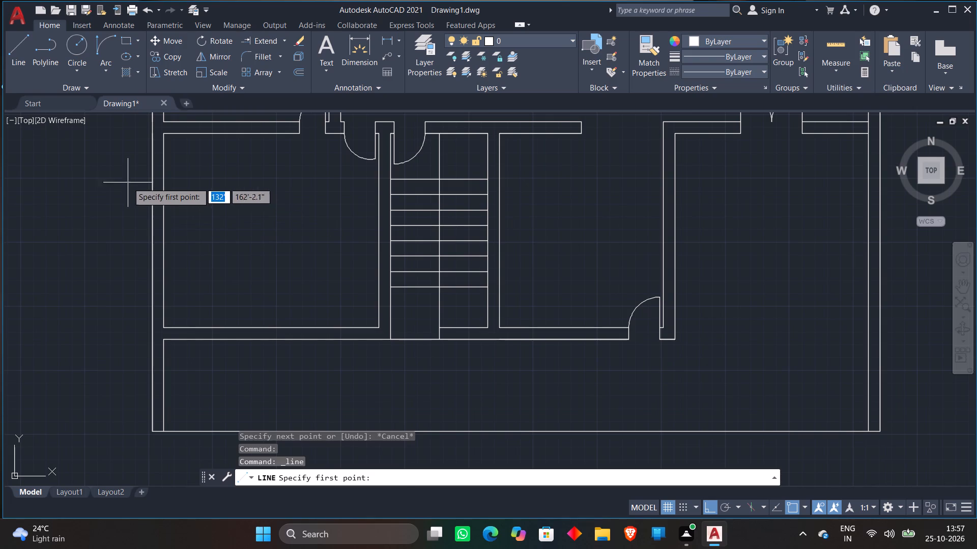
pyautogui.click(123, 173)
pyautogui.click(226, 174)
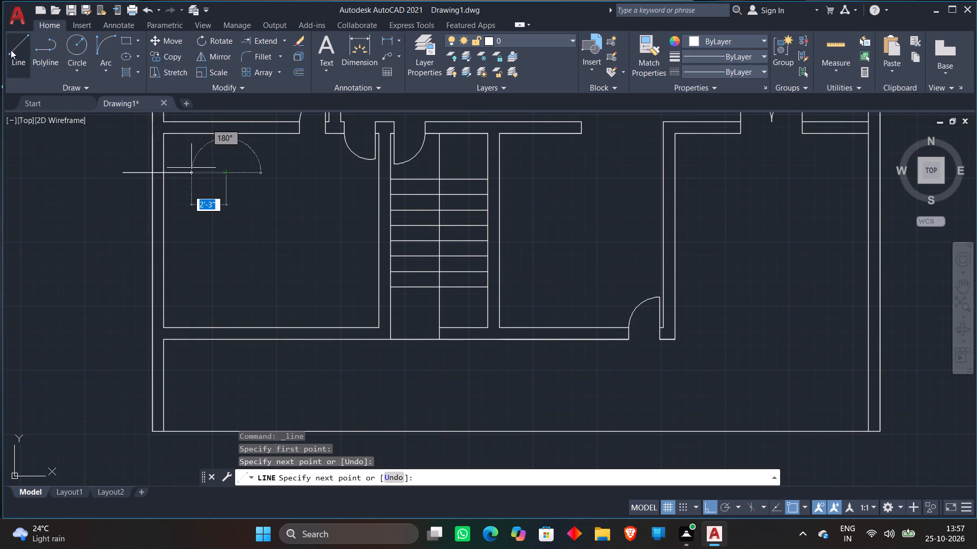
pyautogui.click(11, 50)
pyautogui.click(123, 277)
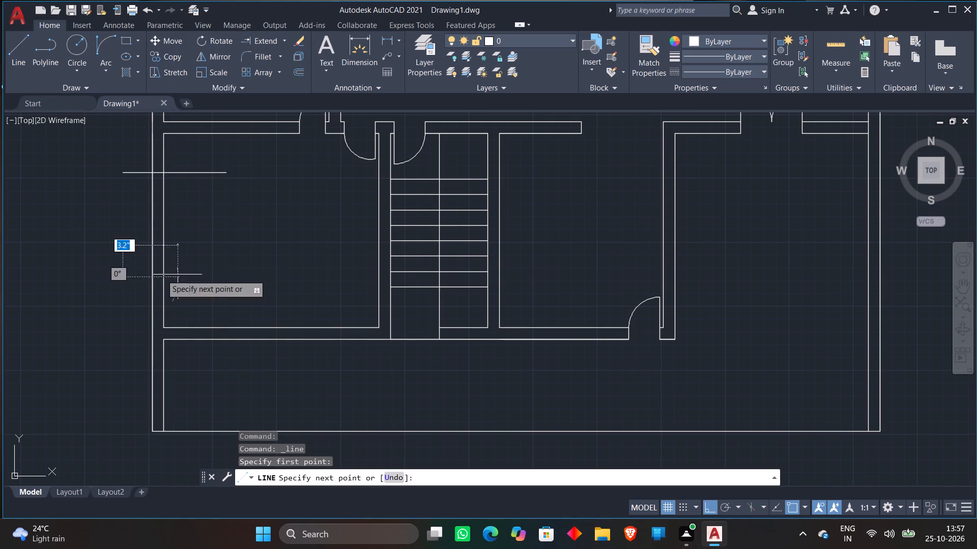
pyautogui.click(206, 276)
# Draw two vertical lines crossing the bottom wall of the large lower-left room to mark an opening.
pyautogui.click(20, 54)
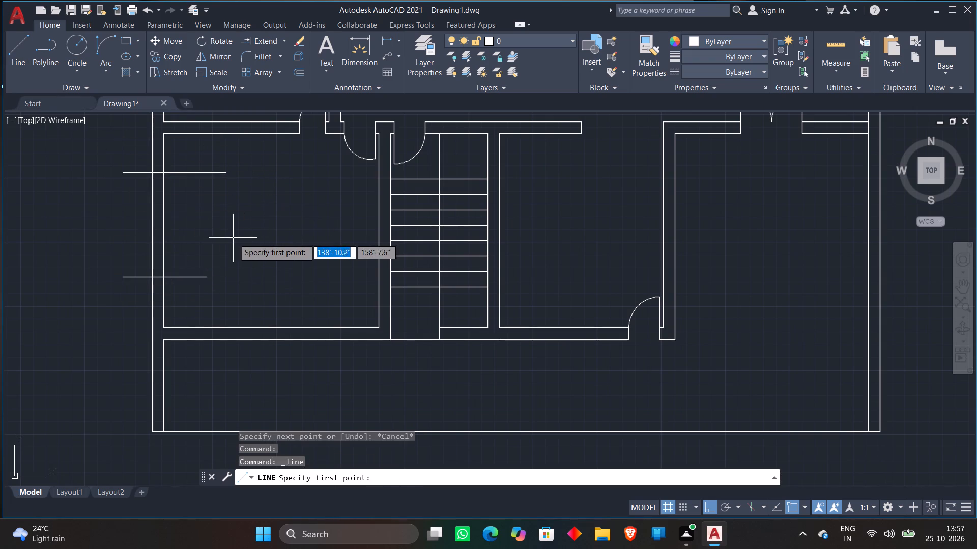
pyautogui.scroll(-2, 234, 239)
pyautogui.scroll(2, 269, 304)
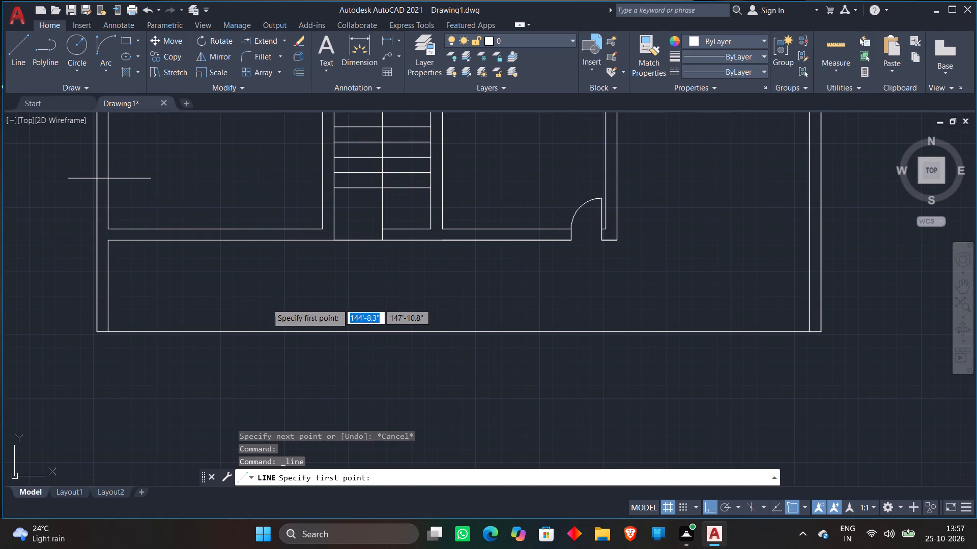
pyautogui.click(194, 208)
pyautogui.click(207, 269)
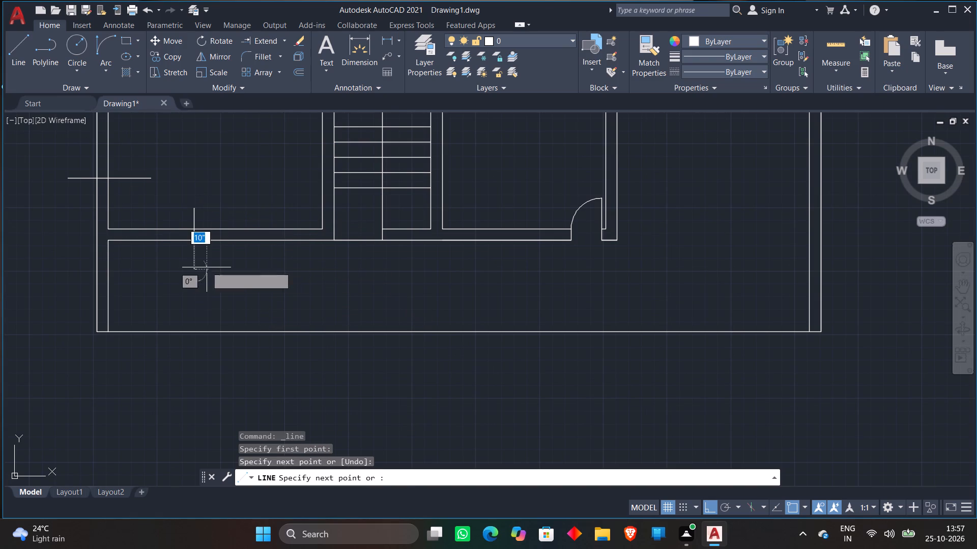
pyautogui.click(18, 60)
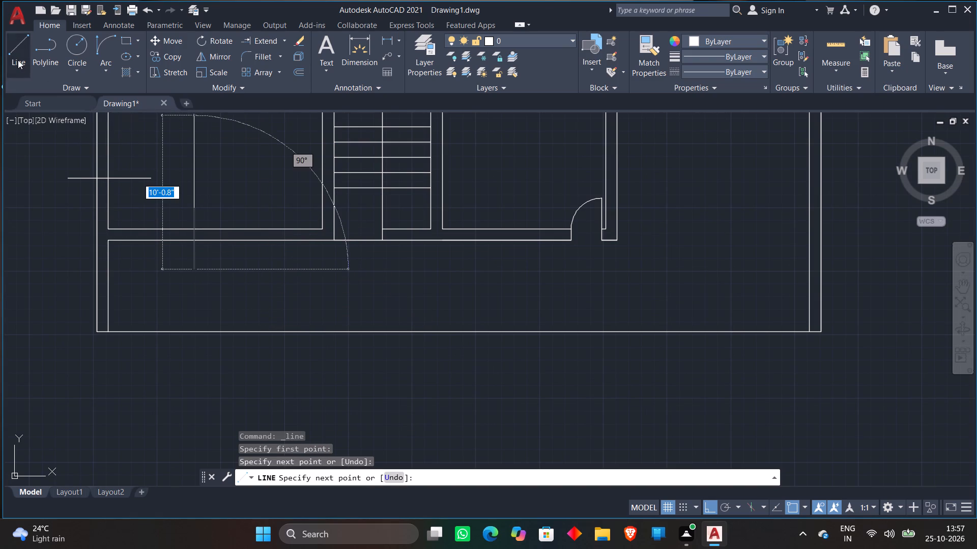
pyautogui.click(285, 215)
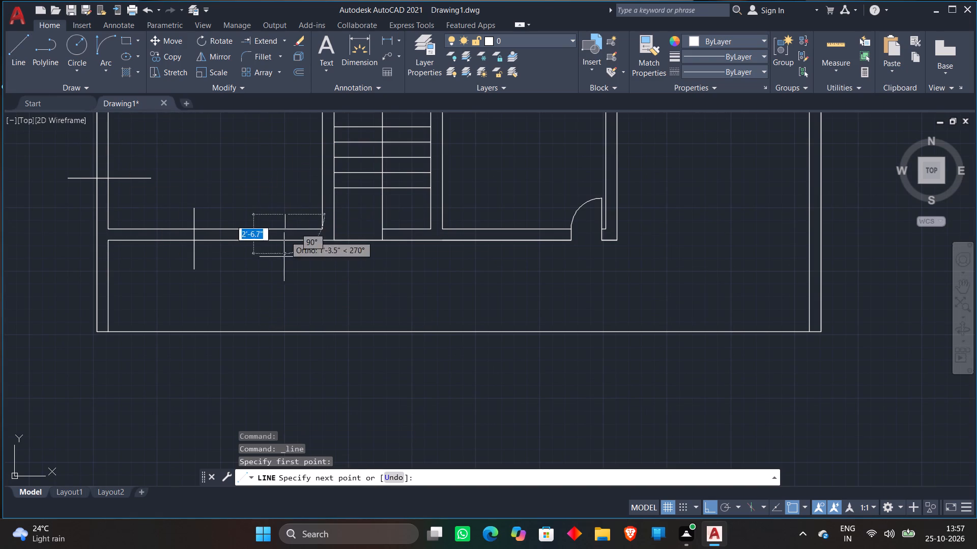
pyautogui.click(282, 261)
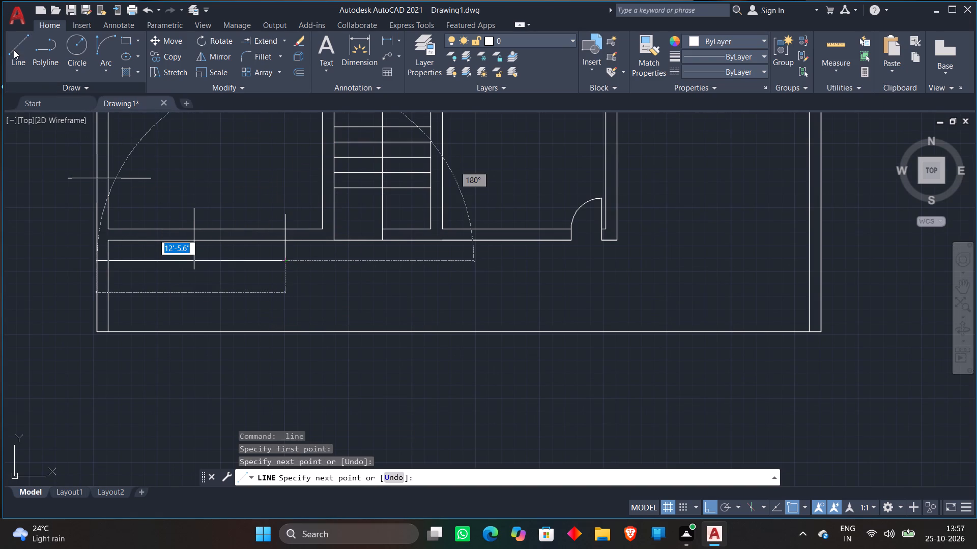
# Draw two vertical lines about 2'6" long crossing the bottom wall between the staircase and the single door to its right.
pyautogui.click(14, 50)
pyautogui.scroll(1, 493, 227)
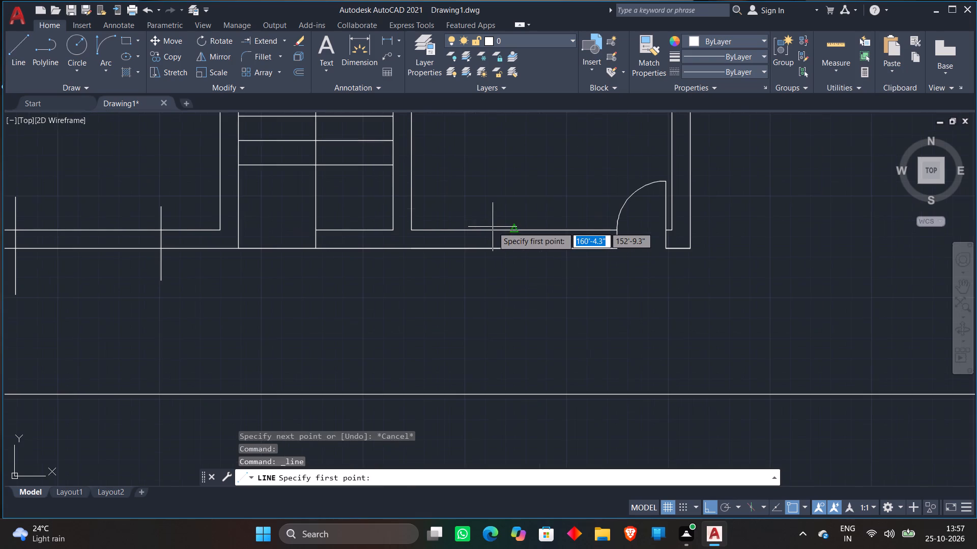
pyautogui.click(453, 212)
pyautogui.click(458, 273)
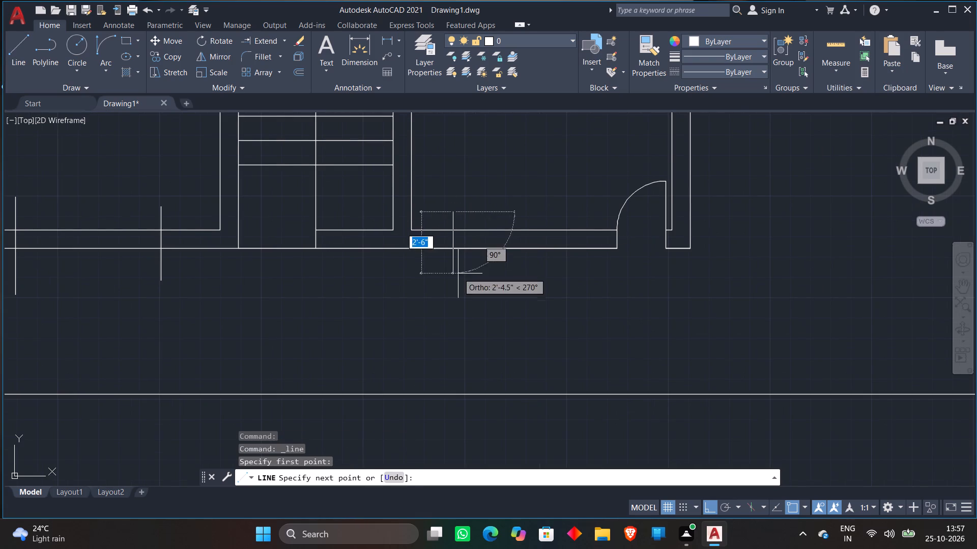
pyautogui.click(14, 67)
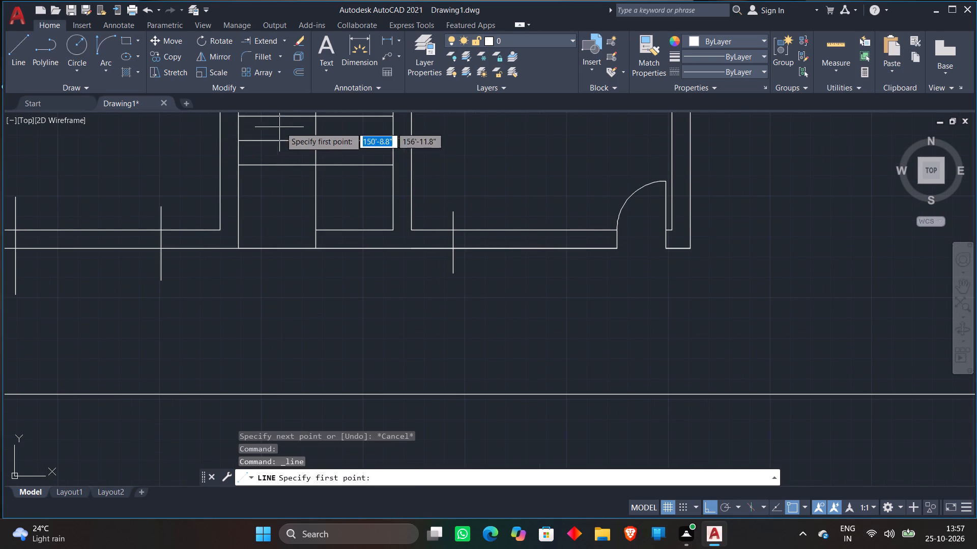
pyautogui.click(559, 210)
pyautogui.click(564, 273)
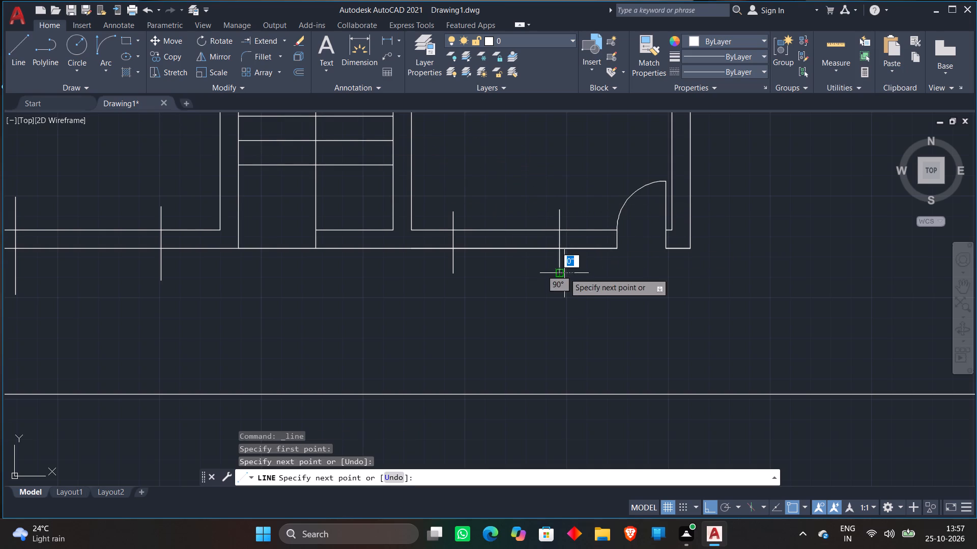
pyautogui.press('space')
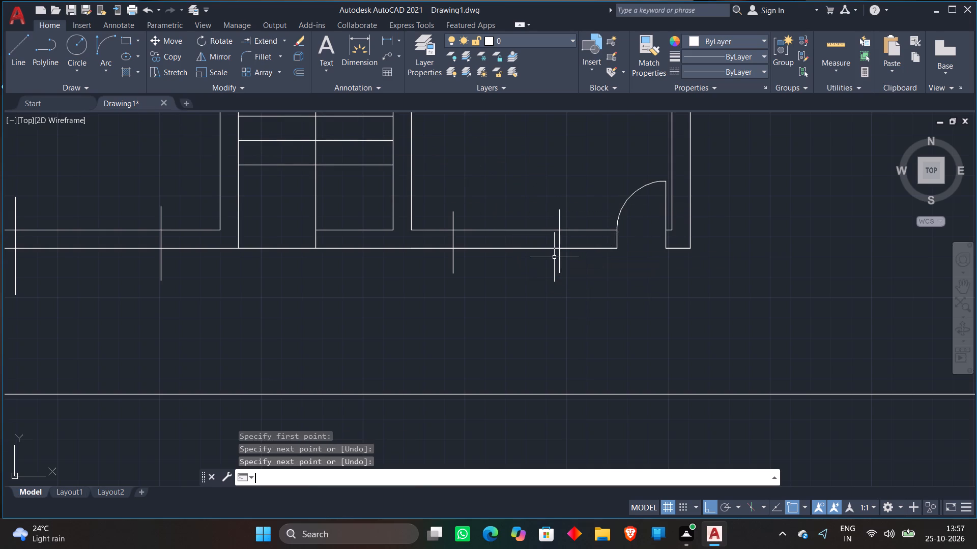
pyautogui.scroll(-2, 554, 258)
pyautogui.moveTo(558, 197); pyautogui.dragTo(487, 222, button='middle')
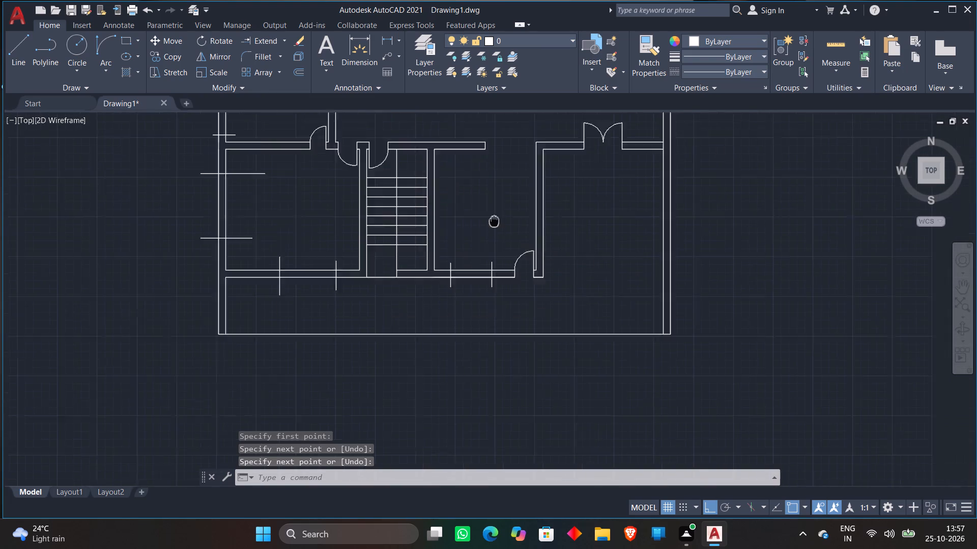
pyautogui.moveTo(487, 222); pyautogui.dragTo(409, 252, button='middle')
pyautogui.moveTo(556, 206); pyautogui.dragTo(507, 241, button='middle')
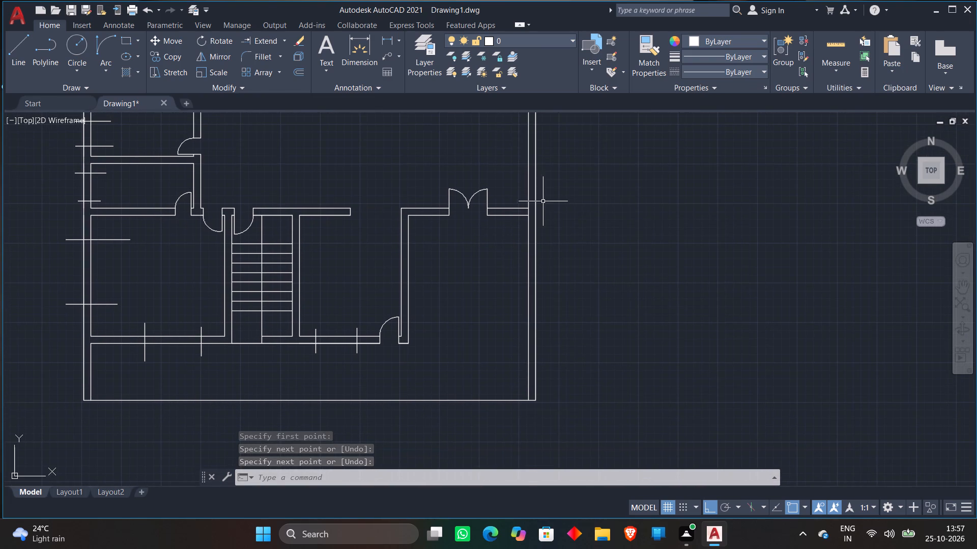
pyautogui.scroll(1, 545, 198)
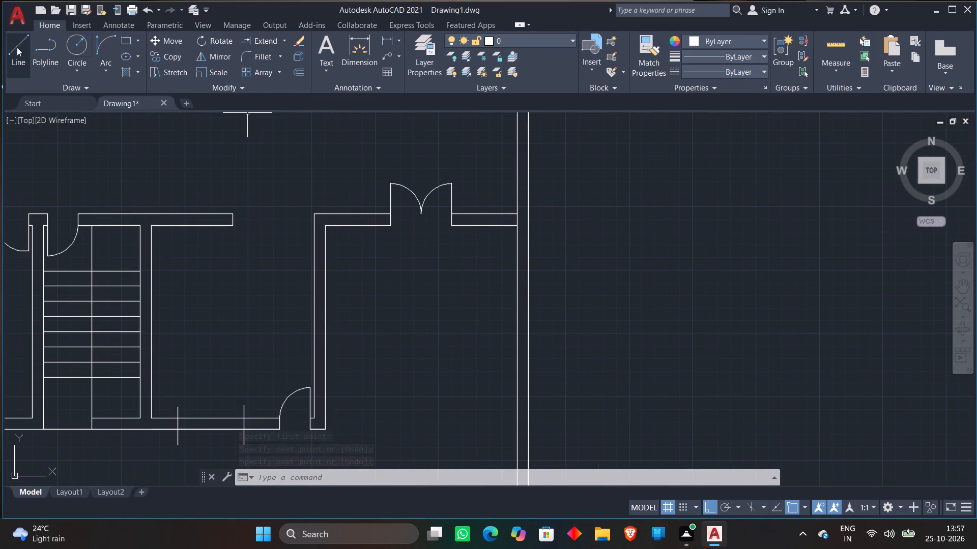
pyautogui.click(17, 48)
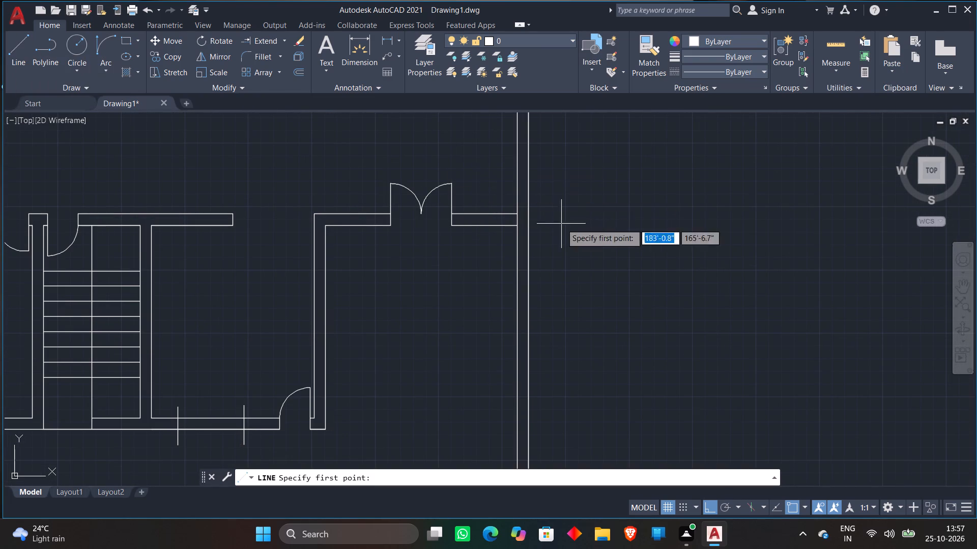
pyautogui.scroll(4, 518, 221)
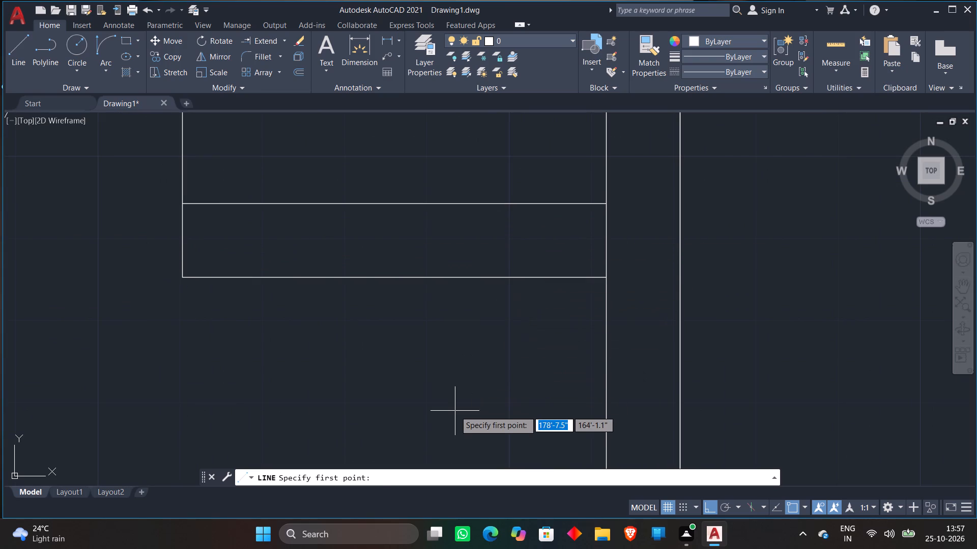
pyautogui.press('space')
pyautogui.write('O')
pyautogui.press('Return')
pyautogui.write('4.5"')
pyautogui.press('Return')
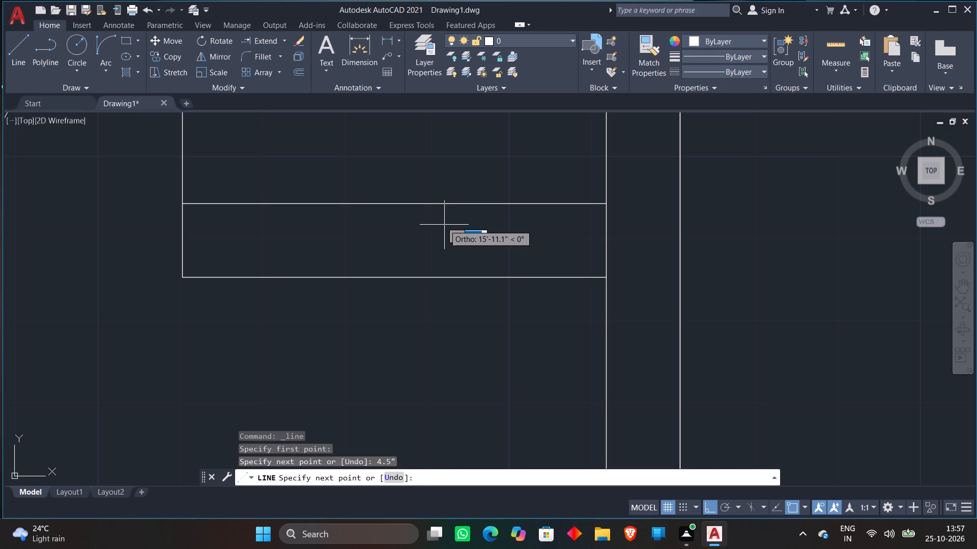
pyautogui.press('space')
# Offset the upper line of the short wall between the double door and the right outer wall 4.5" downward.
pyautogui.press('o')
pyautogui.press('Return')
pyautogui.write('4.5"')
pyautogui.press('Return')
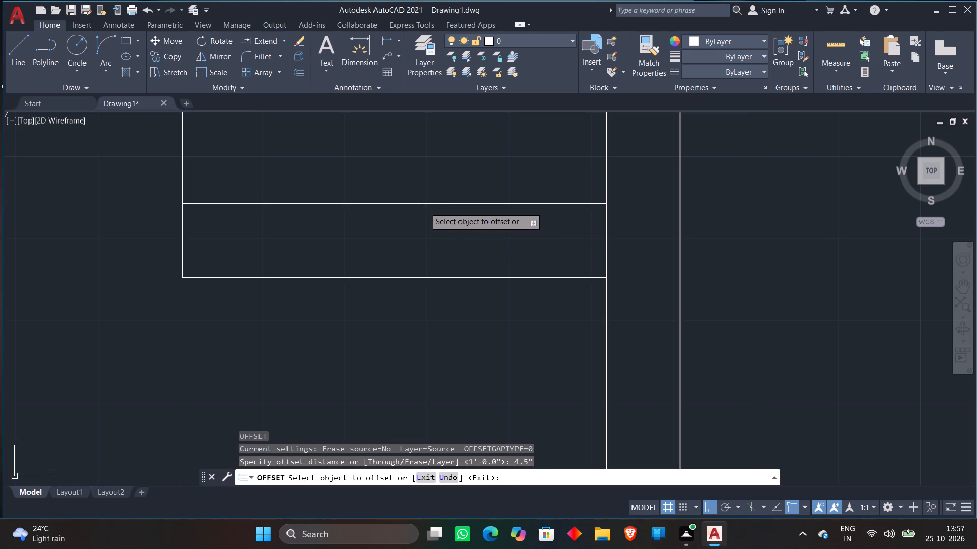
pyautogui.click(427, 204)
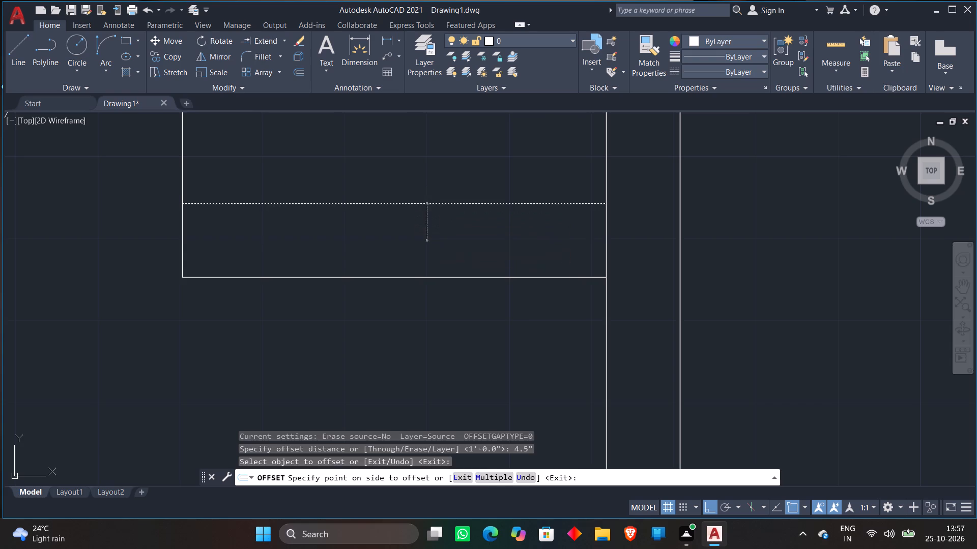
pyautogui.click(427, 242)
pyautogui.press('space')
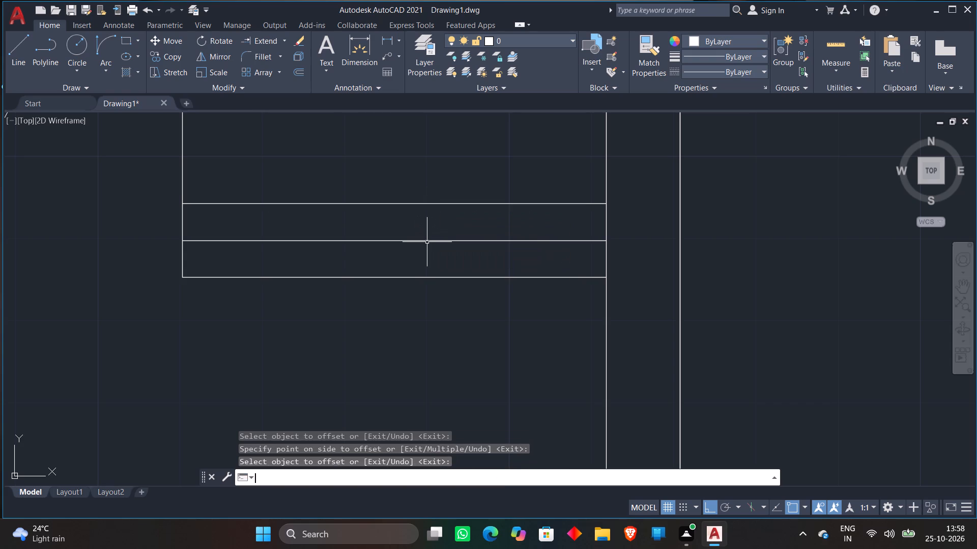
# Extend the lower line of the short wall beside the double door to the outer face of the right outer wall.
pyautogui.scroll(-5, 432, 264)
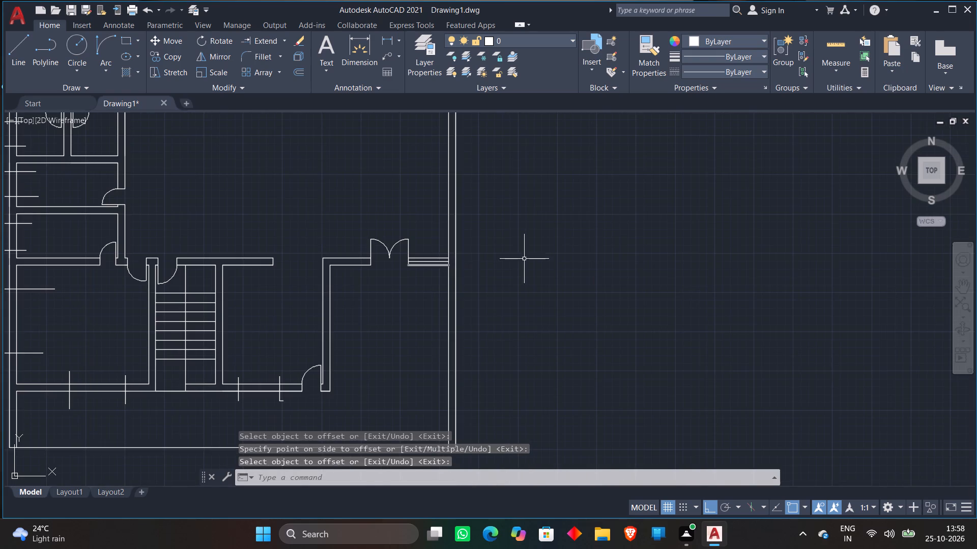
pyautogui.scroll(3, 427, 255)
pyautogui.click(251, 37)
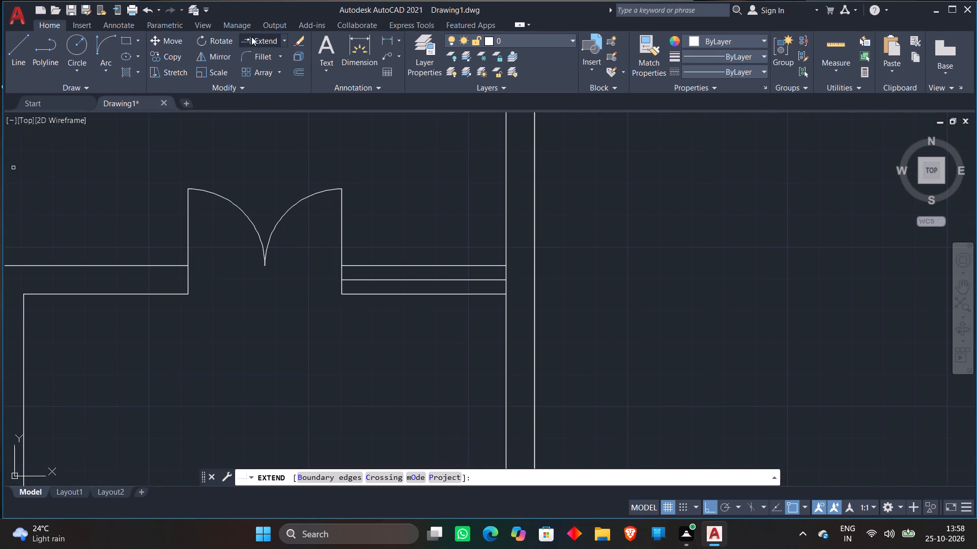
pyautogui.click(486, 295)
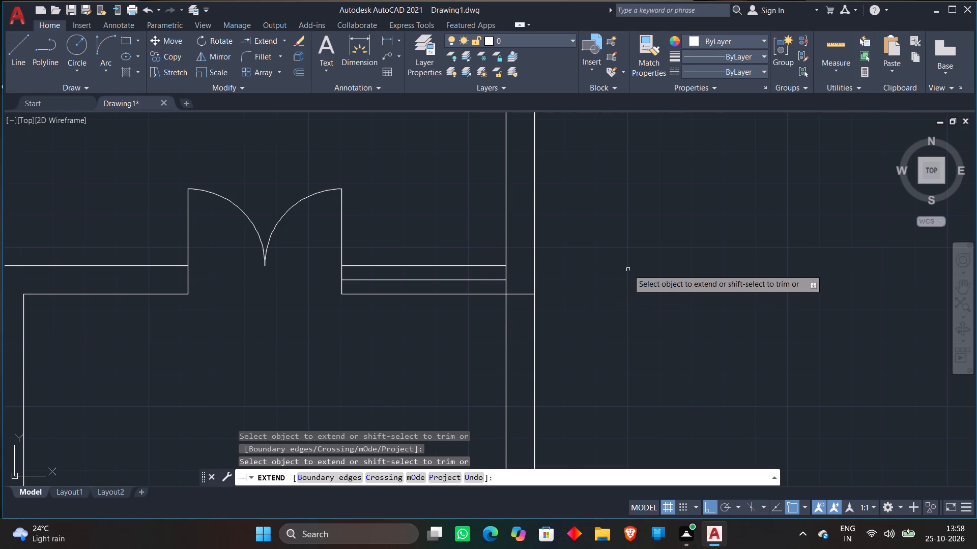
pyautogui.scroll(-2, 627, 269)
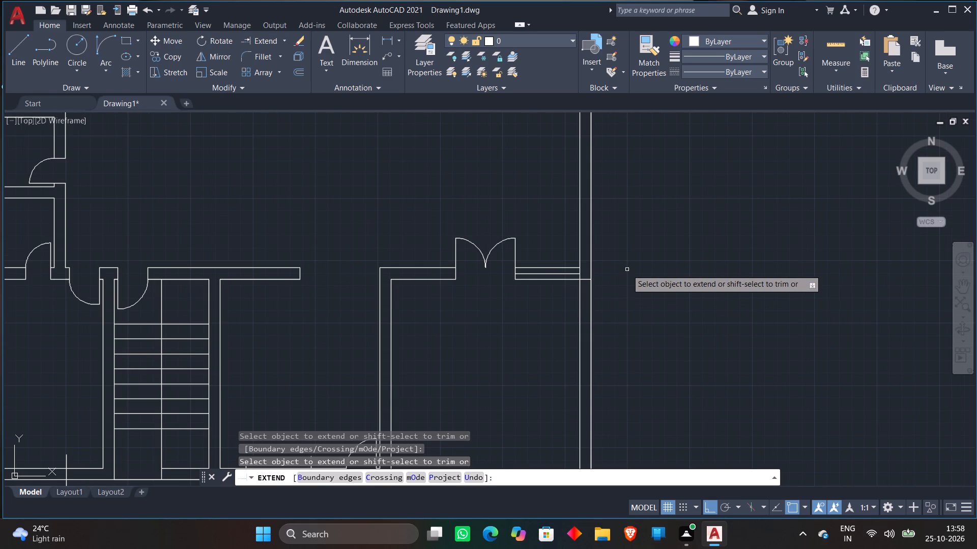
pyautogui.press('space')
# Trim away both lines of the right outer wall below the double-door wall, using a fence across them.
pyautogui.scroll(-3, 628, 272)
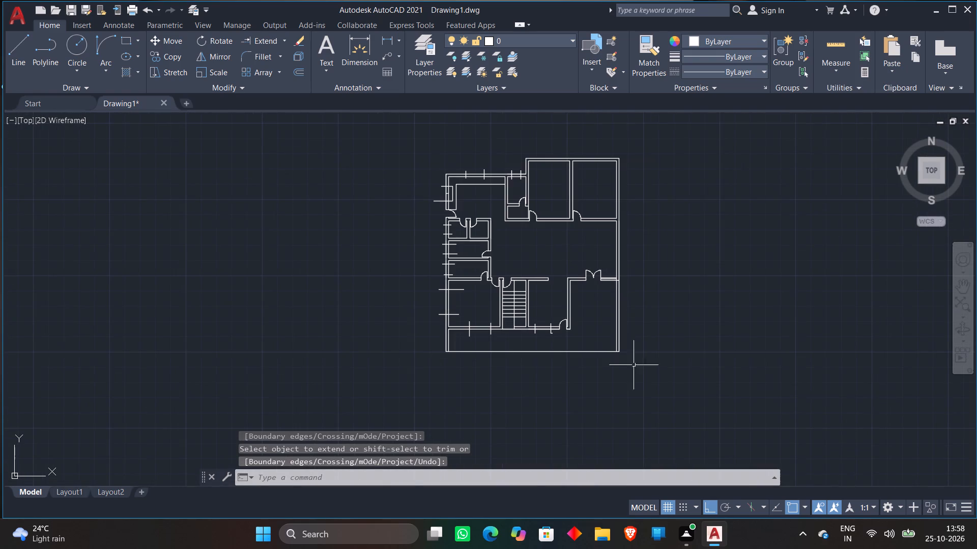
pyautogui.scroll(3, 629, 350)
pyautogui.scroll(-2, 493, 264)
pyautogui.moveTo(493, 265); pyautogui.dragTo(493, 265, button='middle')
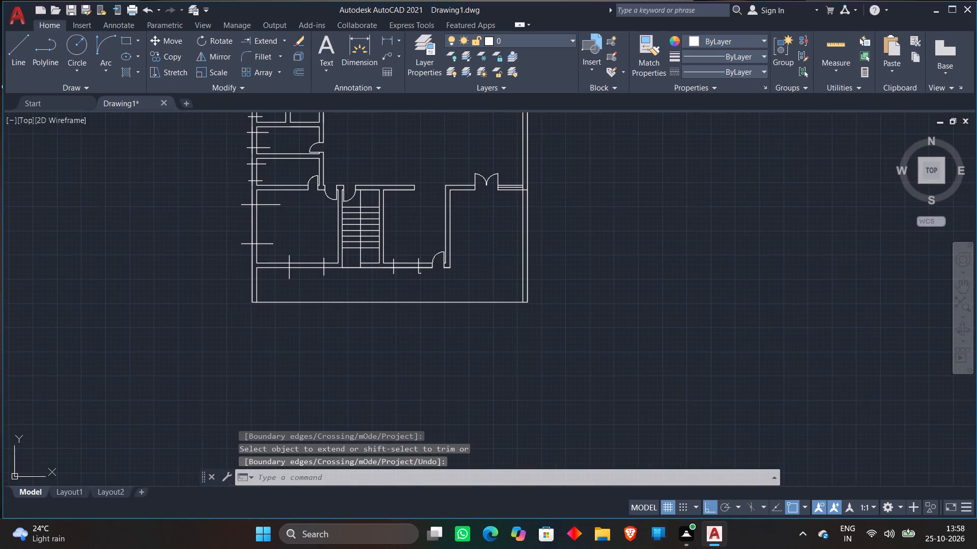
pyautogui.moveTo(493, 265); pyautogui.dragTo(489, 310, button='middle')
pyautogui.scroll(1, 538, 226)
pyautogui.write('TR')
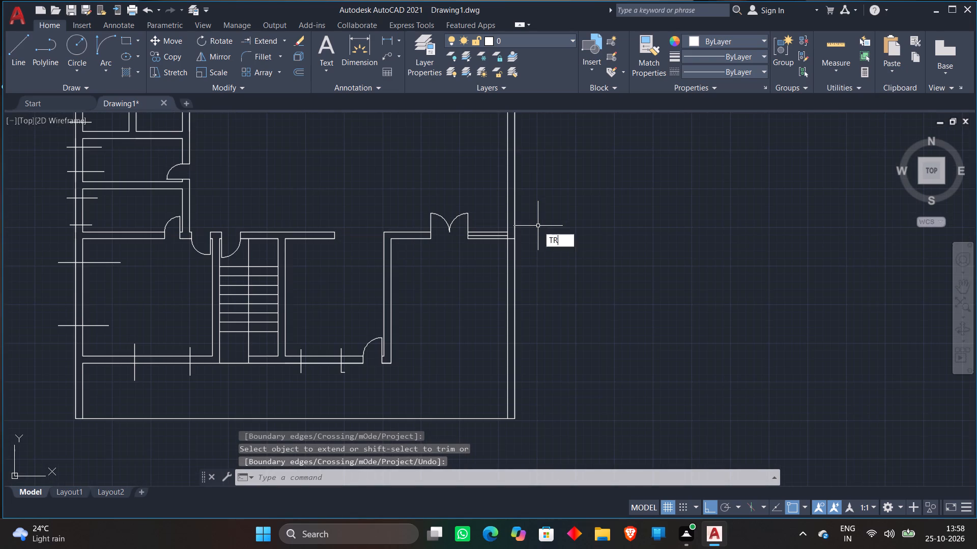
pyautogui.press('space')
pyautogui.click(468, 318)
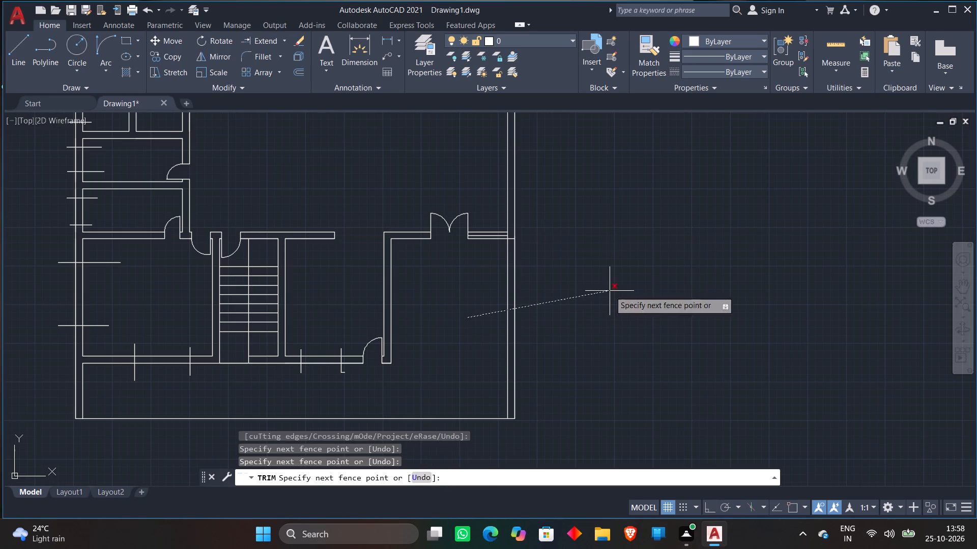
pyautogui.click(609, 291)
pyautogui.press('space')
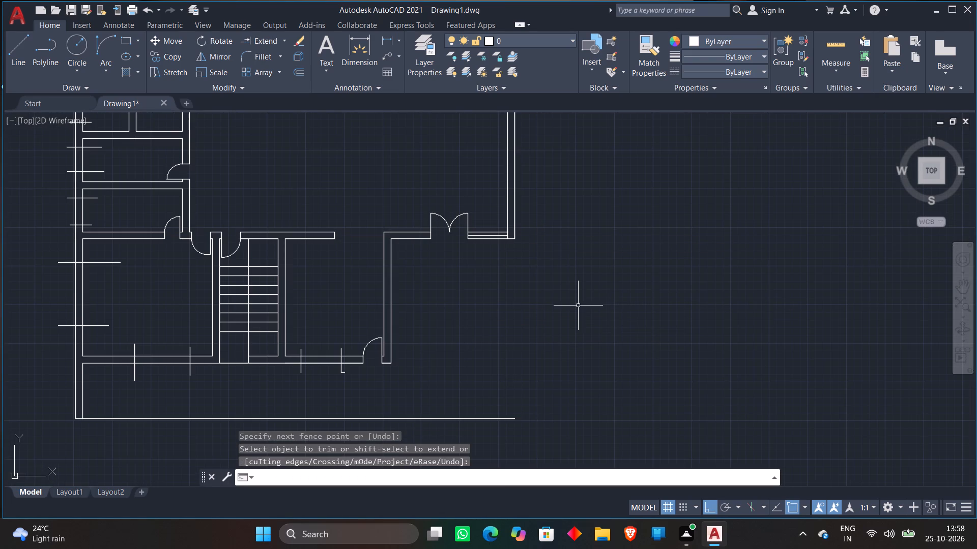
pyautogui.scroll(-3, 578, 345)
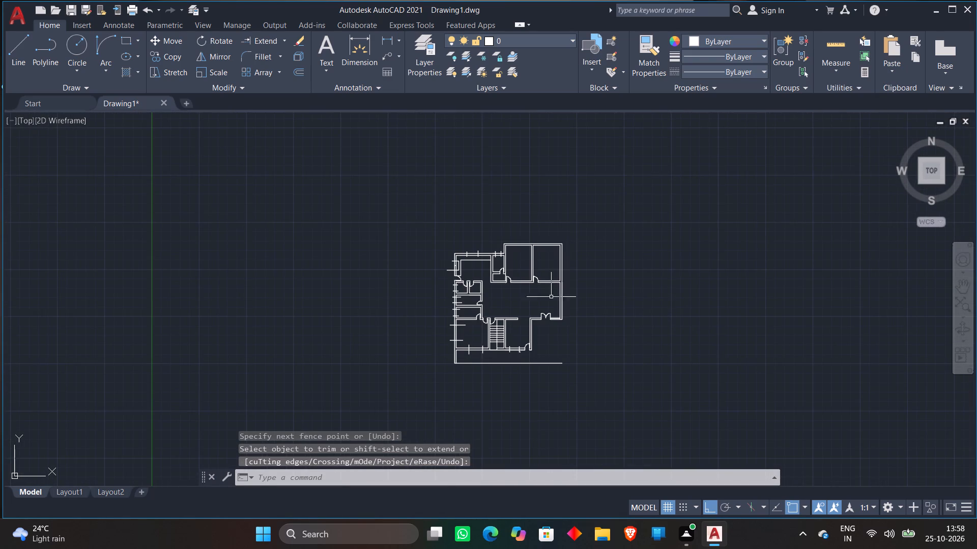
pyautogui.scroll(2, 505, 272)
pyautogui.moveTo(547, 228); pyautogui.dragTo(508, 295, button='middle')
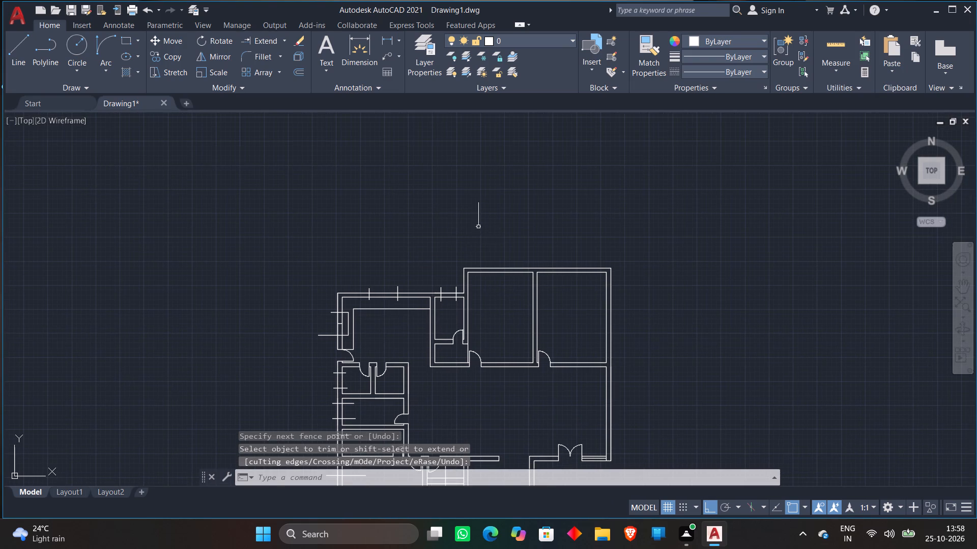
# Draw two short vertical lines across the double north wall of the large room west of the northeast corner room.
pyautogui.scroll(2, 478, 226)
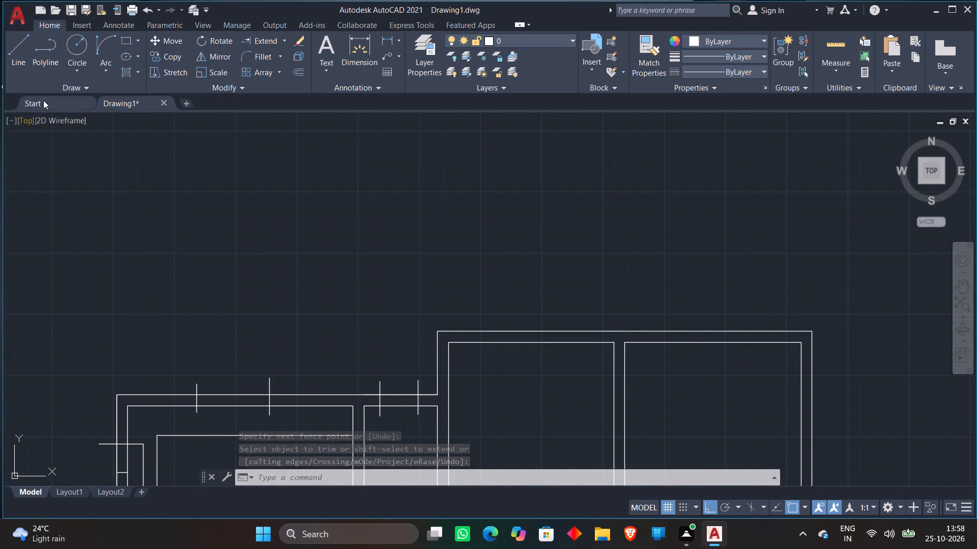
pyautogui.click(12, 37)
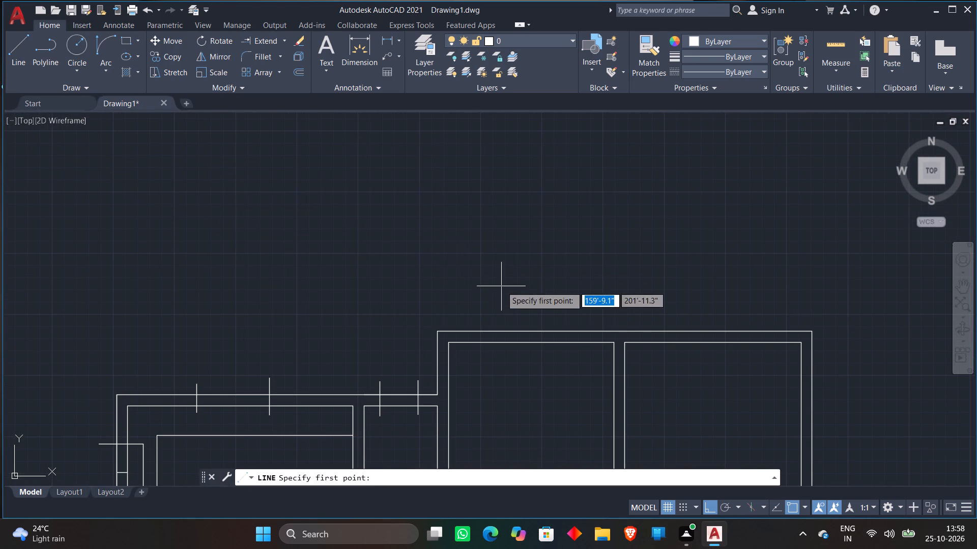
pyautogui.moveTo(501, 286); pyautogui.dragTo(467, 279, button='middle')
pyautogui.scroll(2, 468, 279)
pyautogui.scroll(-2, 457, 346)
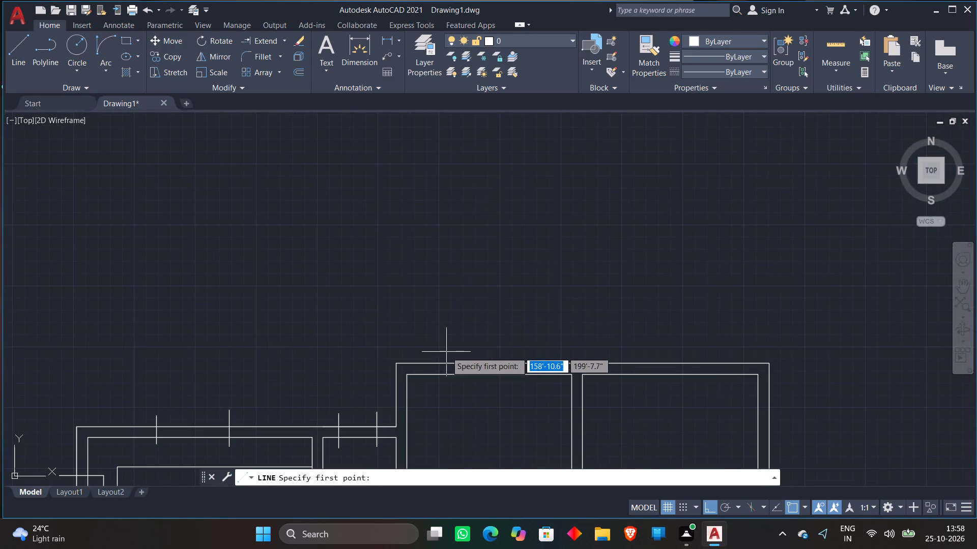
pyautogui.click(445, 346)
pyautogui.click(450, 391)
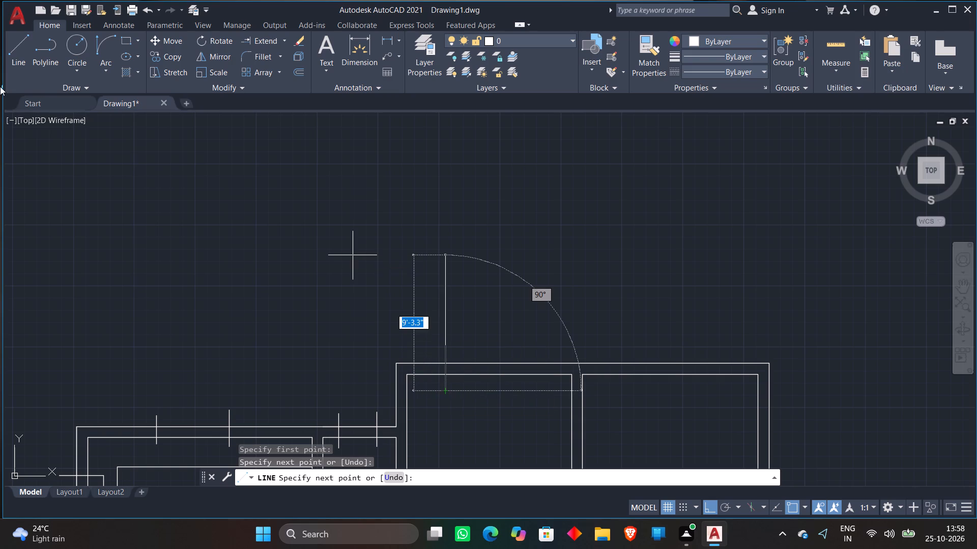
pyautogui.click(13, 58)
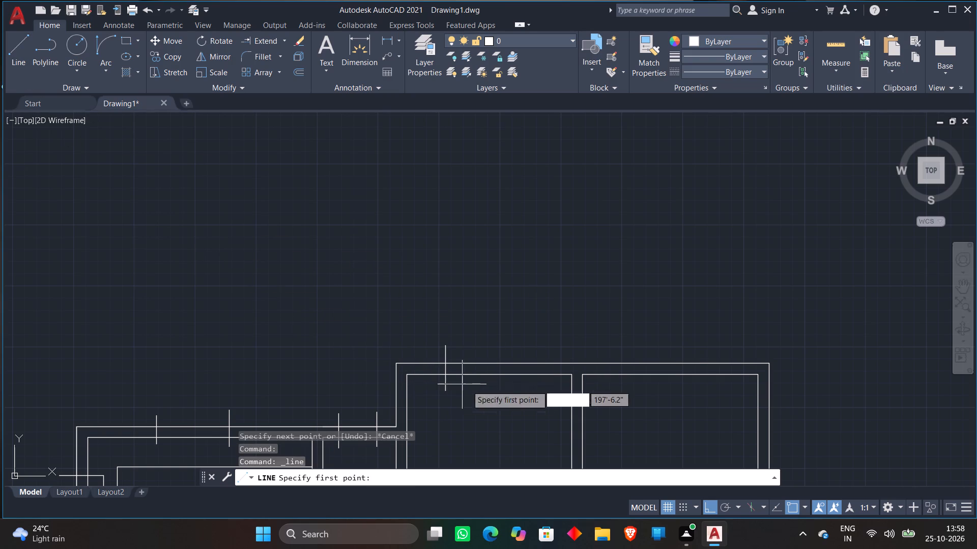
pyautogui.click(528, 344)
pyautogui.click(527, 404)
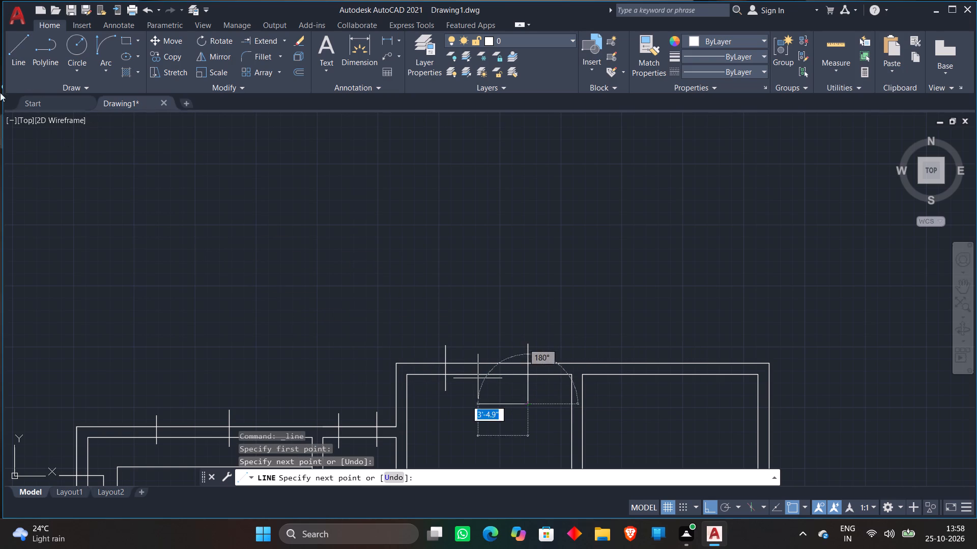
# Draw two short vertical lines across the double north wall of the northeast corner room.
pyautogui.click(17, 54)
pyautogui.scroll(-1, 335, 178)
pyautogui.moveTo(393, 201); pyautogui.dragTo(310, 165, button='middle')
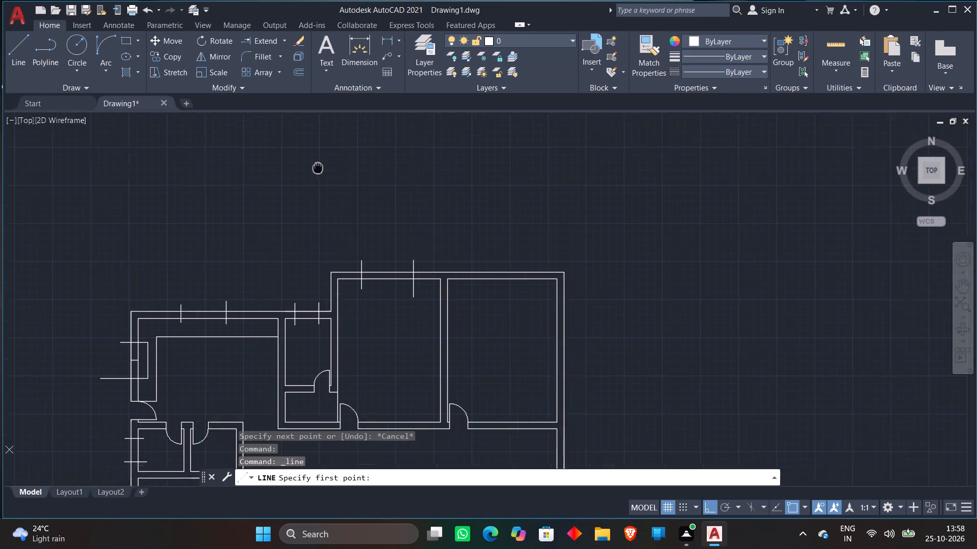
pyautogui.moveTo(310, 165); pyautogui.dragTo(273, 156, button='middle')
pyautogui.scroll(1, 436, 249)
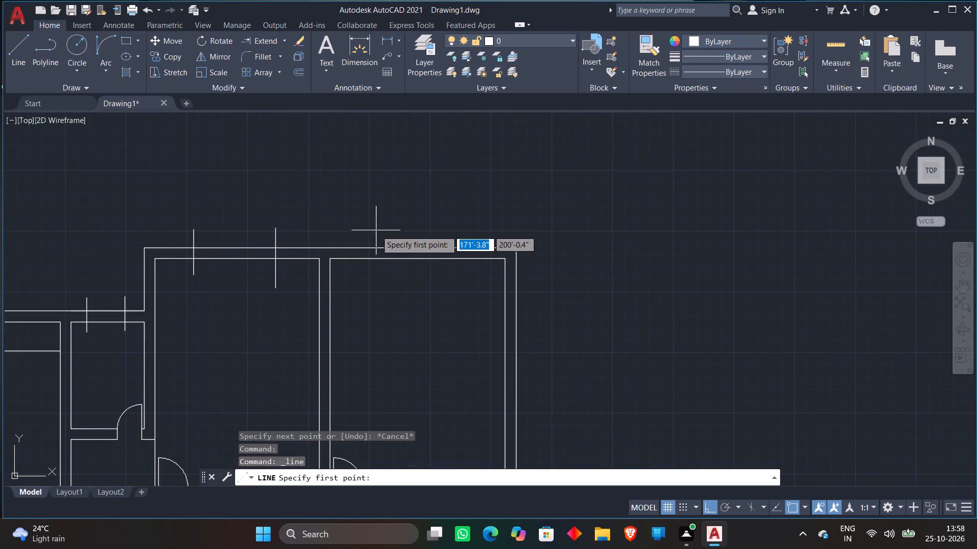
pyautogui.click(376, 230)
pyautogui.click(380, 287)
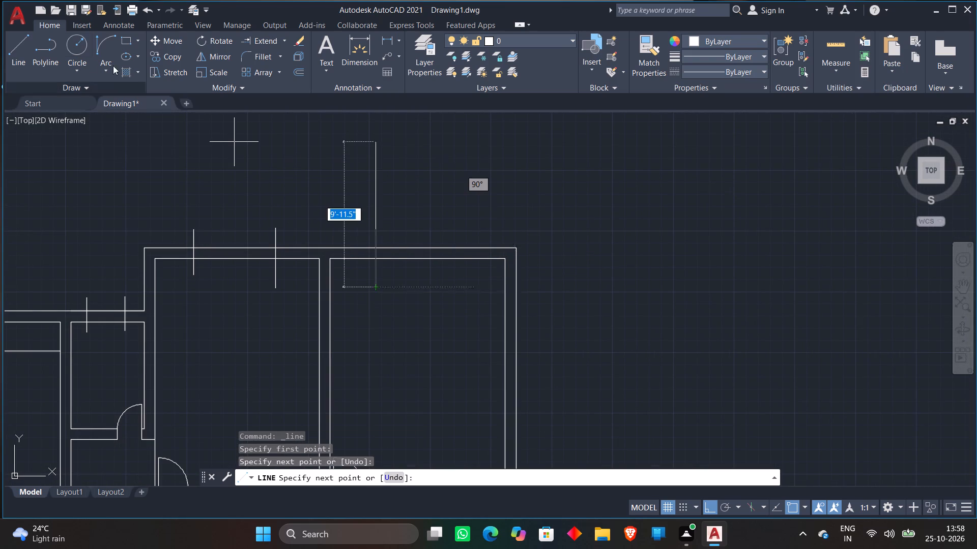
pyautogui.click(24, 60)
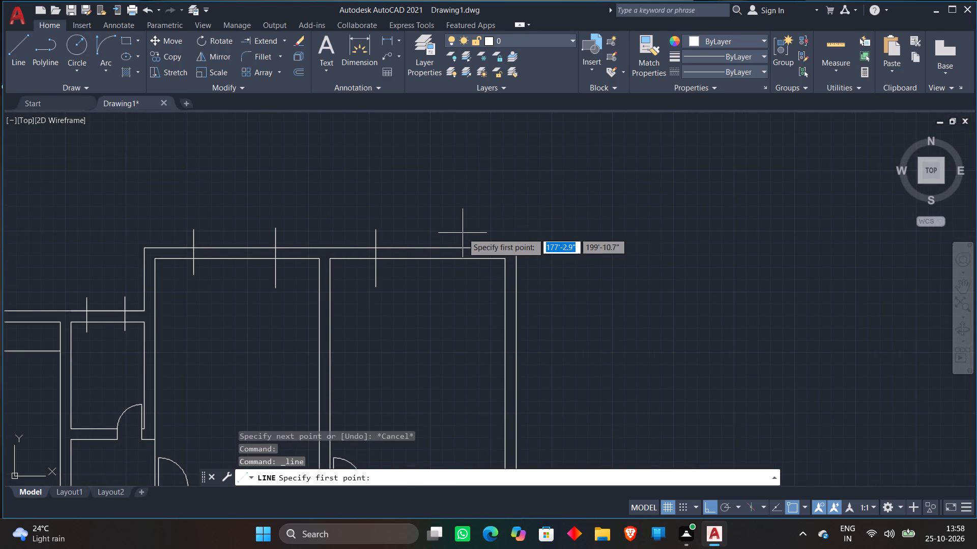
pyautogui.click(464, 230)
pyautogui.click(464, 271)
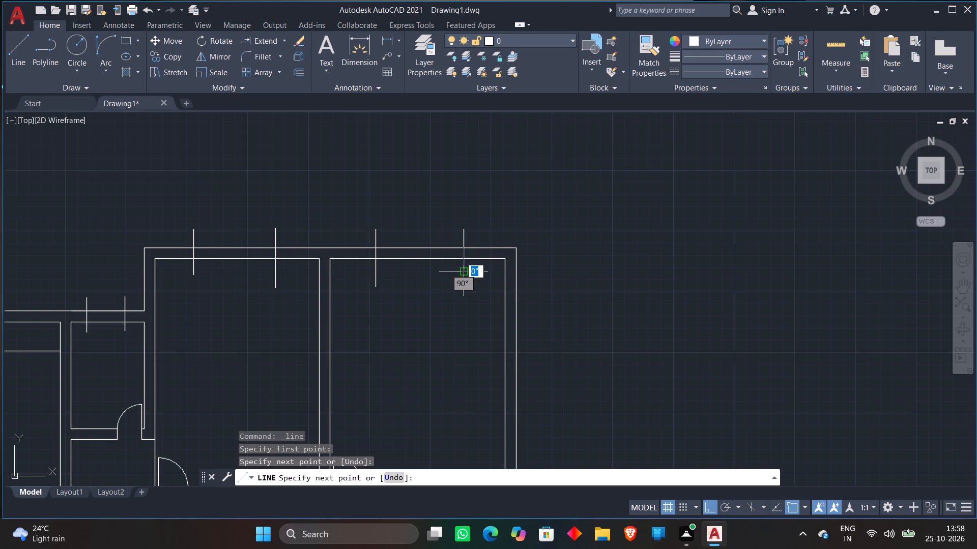
pyautogui.press('space')
# Draw two horizontal lines across the double east wall of the northeast corner room.
pyautogui.scroll(-2, 472, 270)
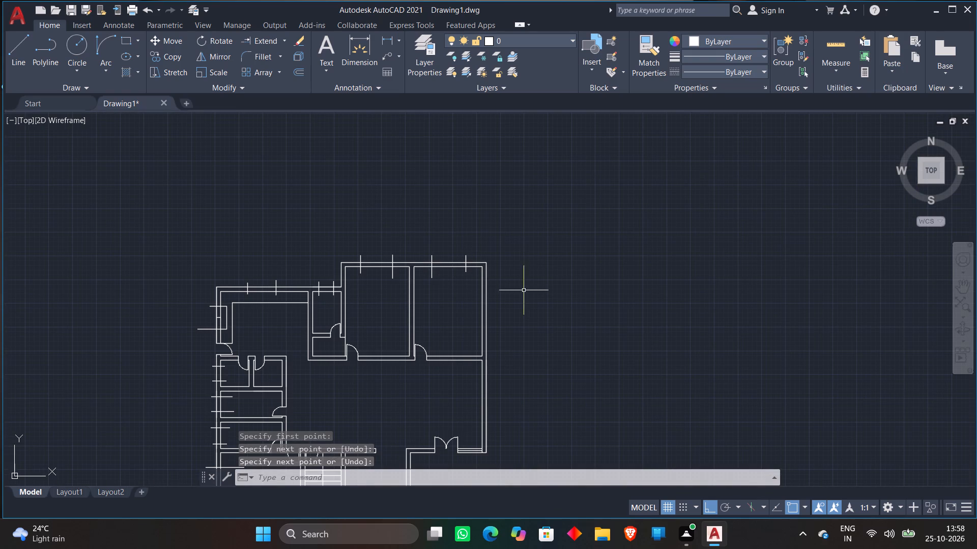
pyautogui.scroll(-2, 526, 288)
pyautogui.moveTo(526, 288); pyautogui.dragTo(417, 216, button='middle')
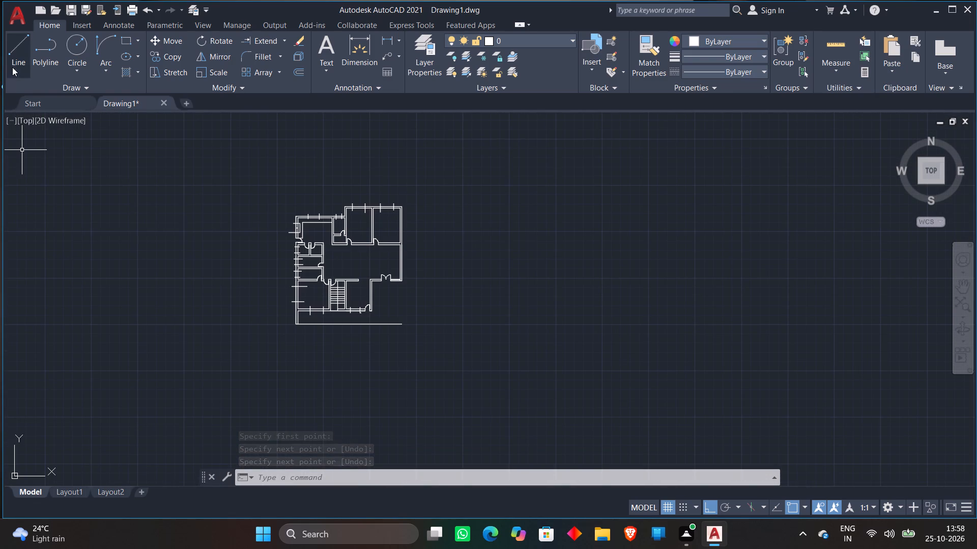
pyautogui.click(12, 65)
pyautogui.scroll(2, 418, 222)
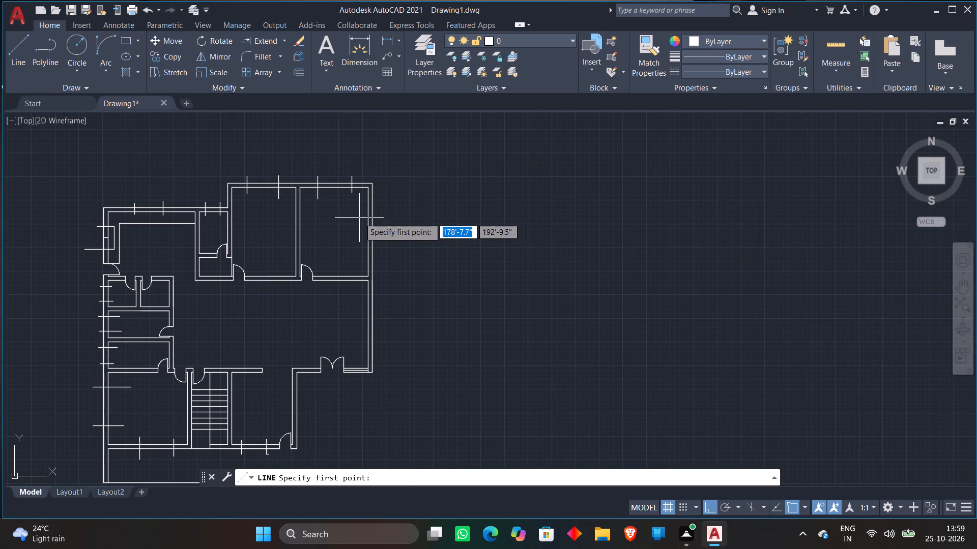
pyautogui.click(359, 217)
pyautogui.click(397, 213)
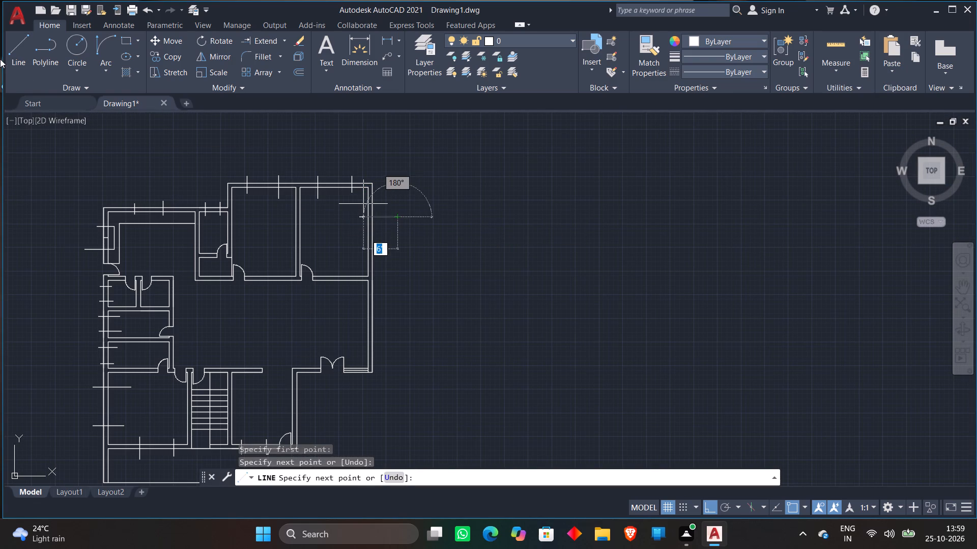
pyautogui.click(18, 54)
pyautogui.scroll(2, 371, 249)
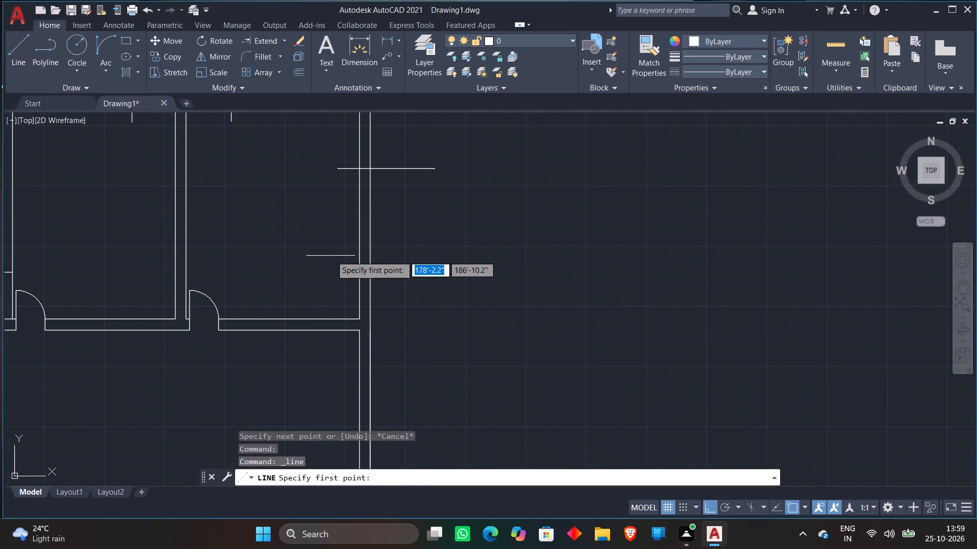
pyautogui.click(333, 256)
pyautogui.click(437, 247)
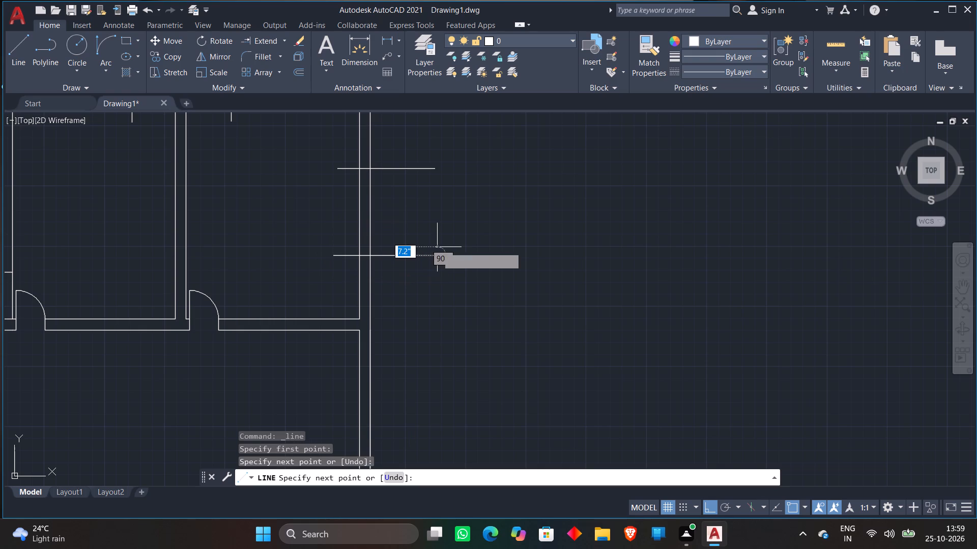
# Draw two horizontal lines across the east wall of the central hall, the lower one about 8'-4" long.
pyautogui.scroll(-1, 438, 247)
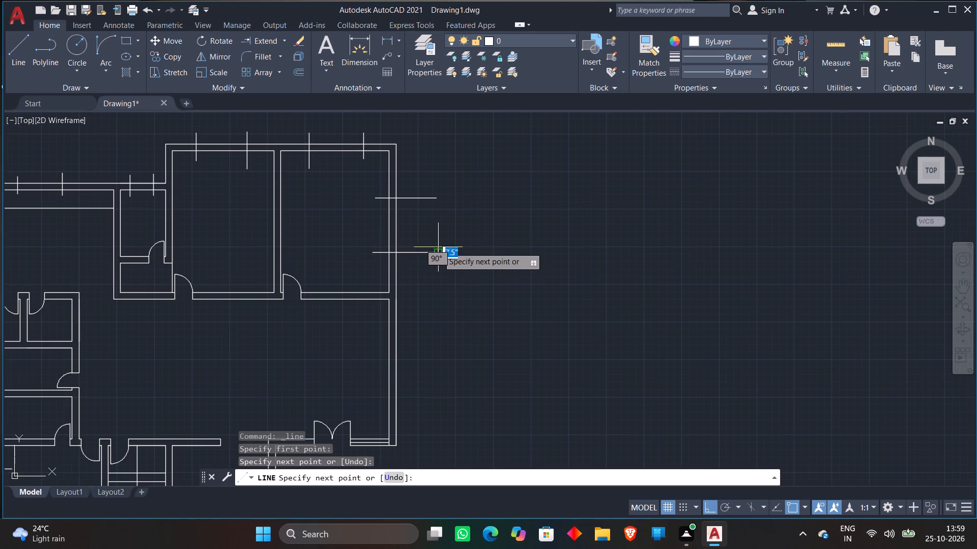
pyautogui.click(12, 43)
pyautogui.scroll(-2, 461, 260)
pyautogui.moveTo(467, 288); pyautogui.dragTo(486, 232, button='middle')
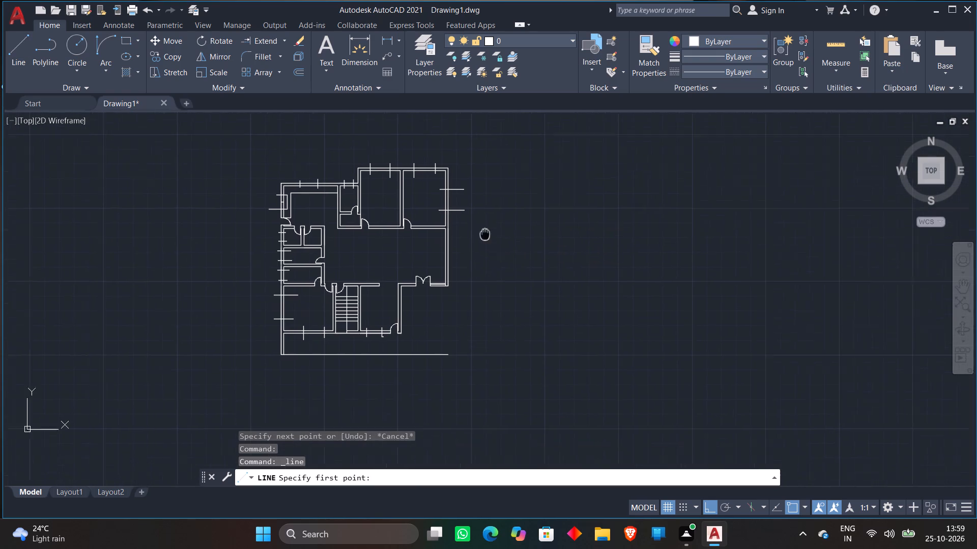
pyautogui.moveTo(486, 232); pyautogui.dragTo(519, 198, button='middle')
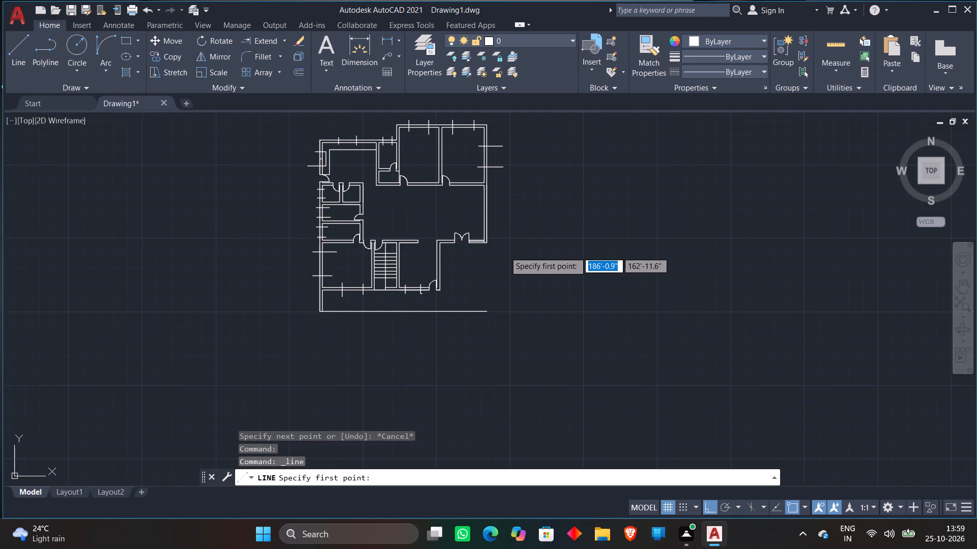
pyautogui.scroll(2, 491, 209)
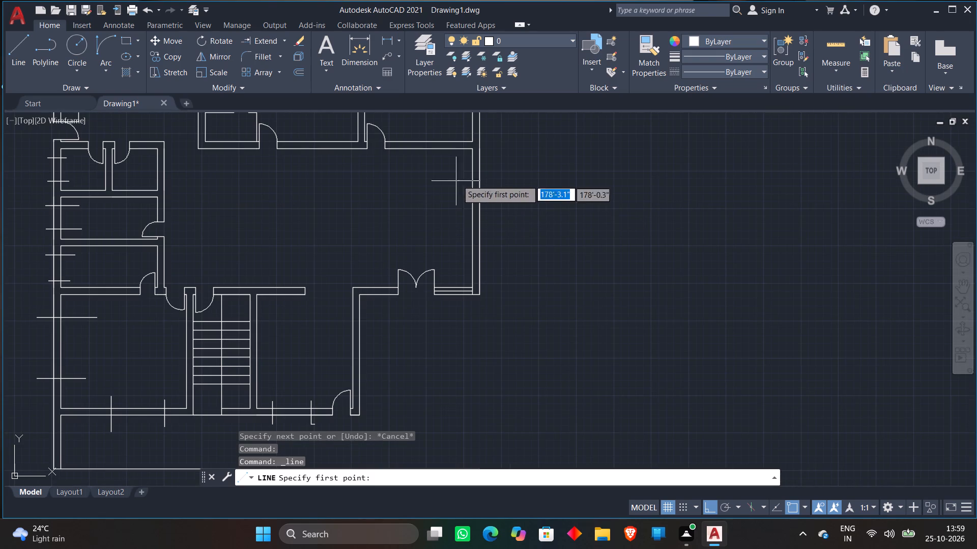
pyautogui.click(465, 181)
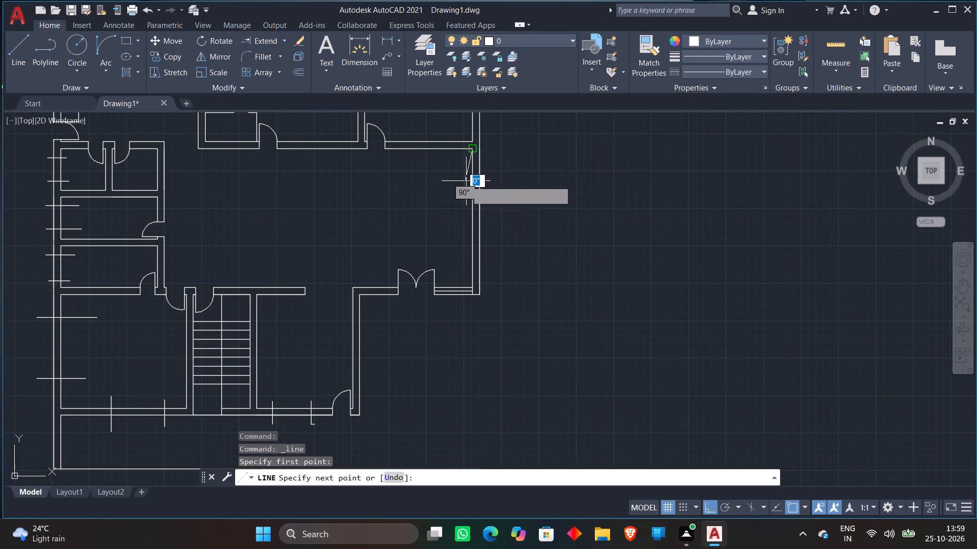
pyautogui.click(578, 179)
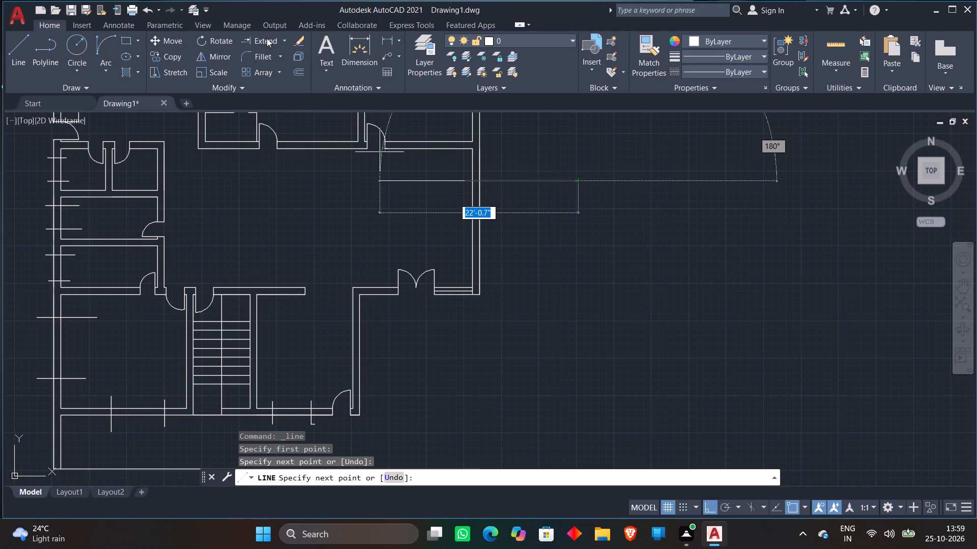
pyautogui.click(23, 51)
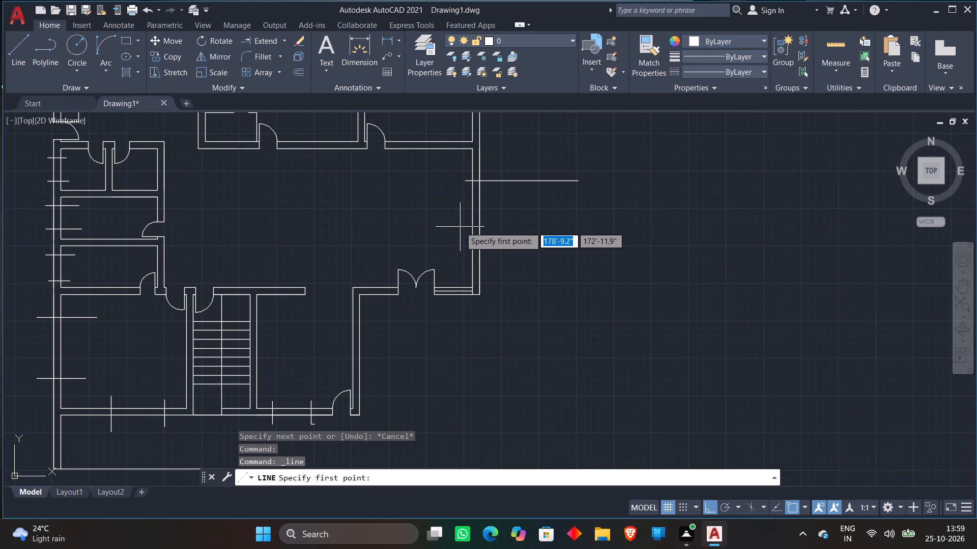
pyautogui.click(465, 241)
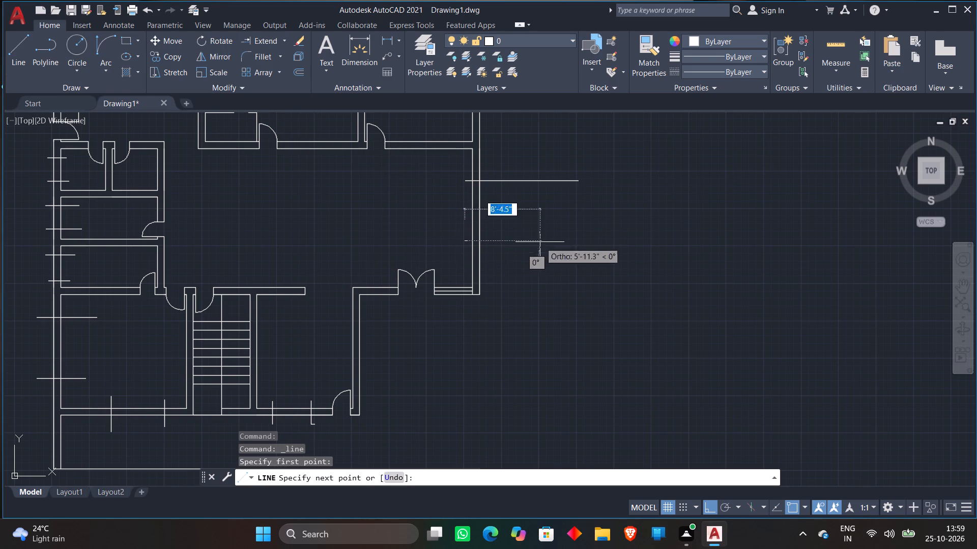
pyautogui.click(540, 242)
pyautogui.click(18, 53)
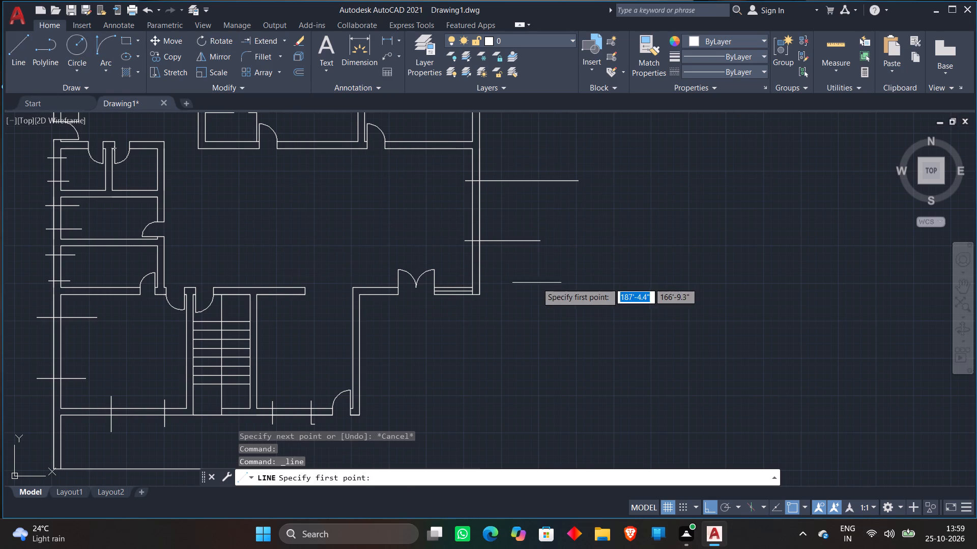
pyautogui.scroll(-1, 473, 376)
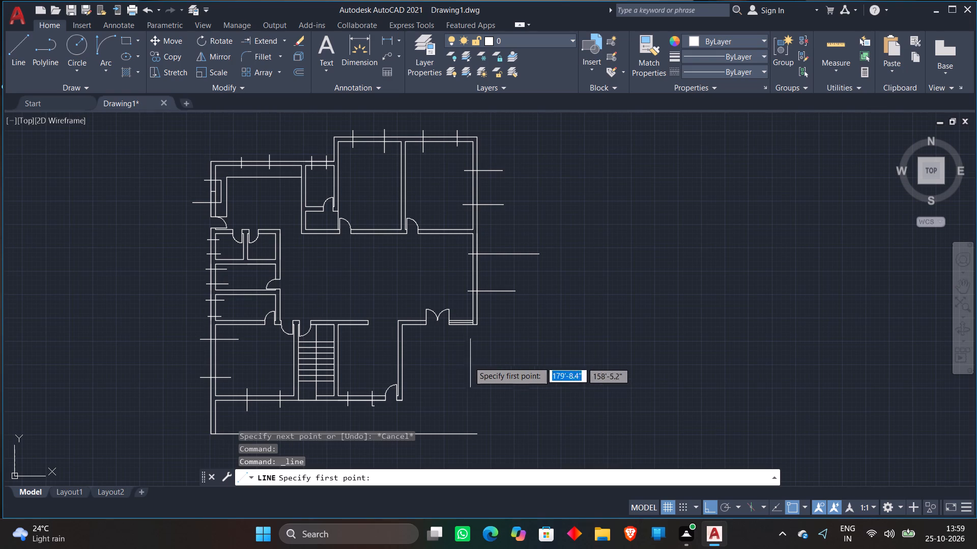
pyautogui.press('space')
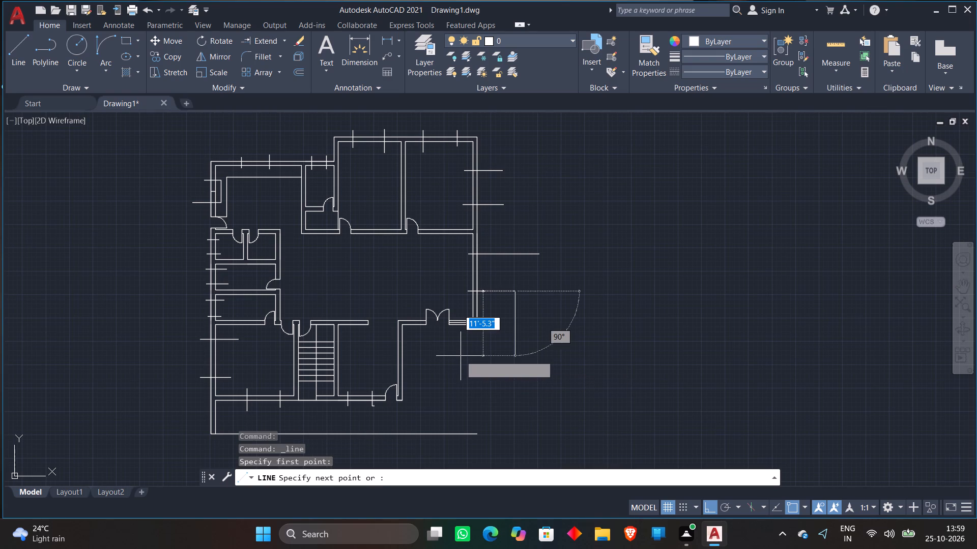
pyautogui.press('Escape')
# Trim the outer ends of the four vertical lines projecting above the north wall of the two large northern rooms.
pyautogui.scroll(1, 479, 339)
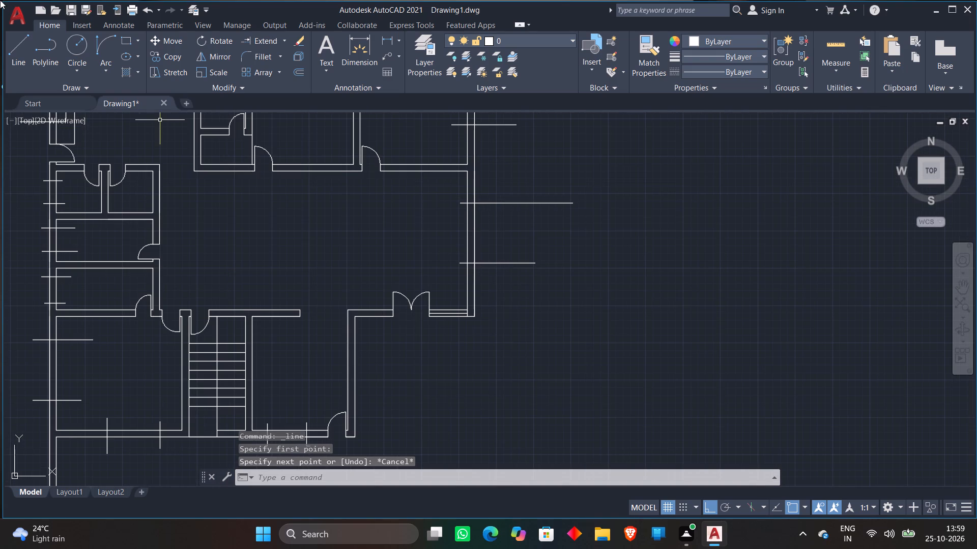
pyautogui.scroll(-2, 311, 82)
pyautogui.scroll(-2, 505, 248)
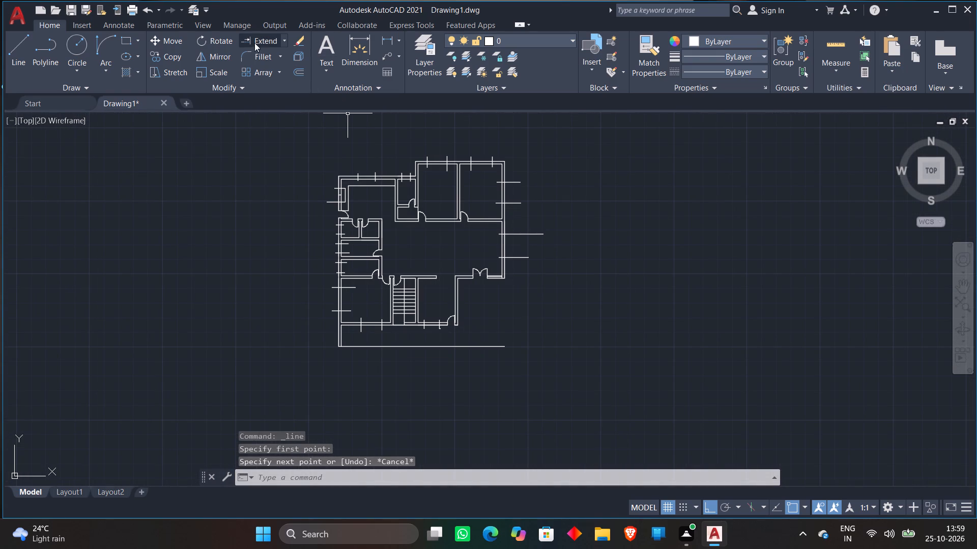
pyautogui.click(285, 40)
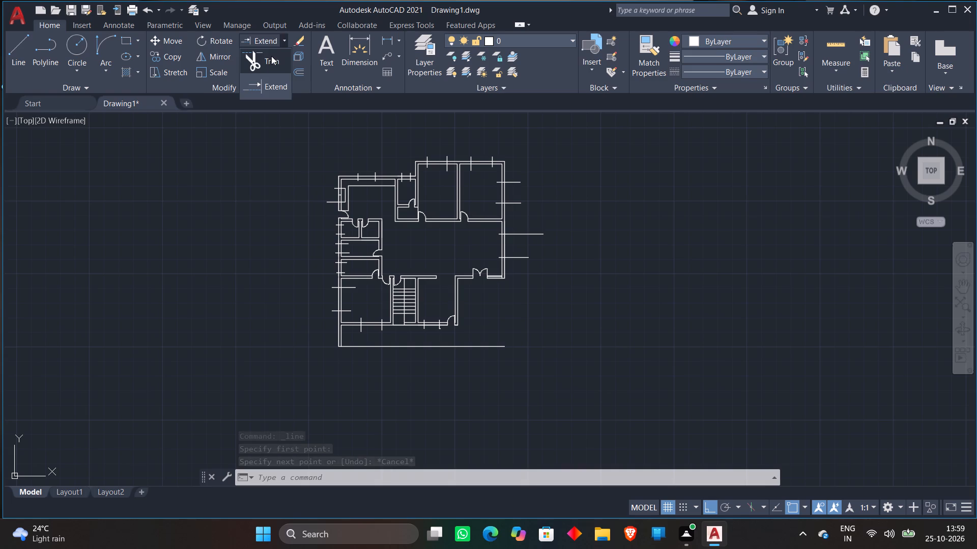
pyautogui.click(271, 56)
pyautogui.scroll(3, 449, 156)
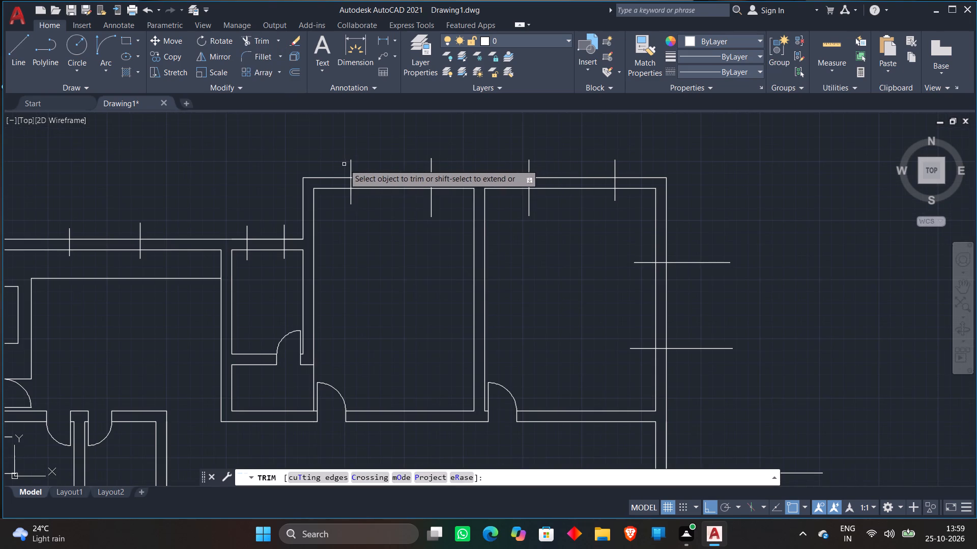
pyautogui.click(343, 165)
pyautogui.click(357, 165)
pyautogui.click(419, 163)
pyautogui.click(449, 162)
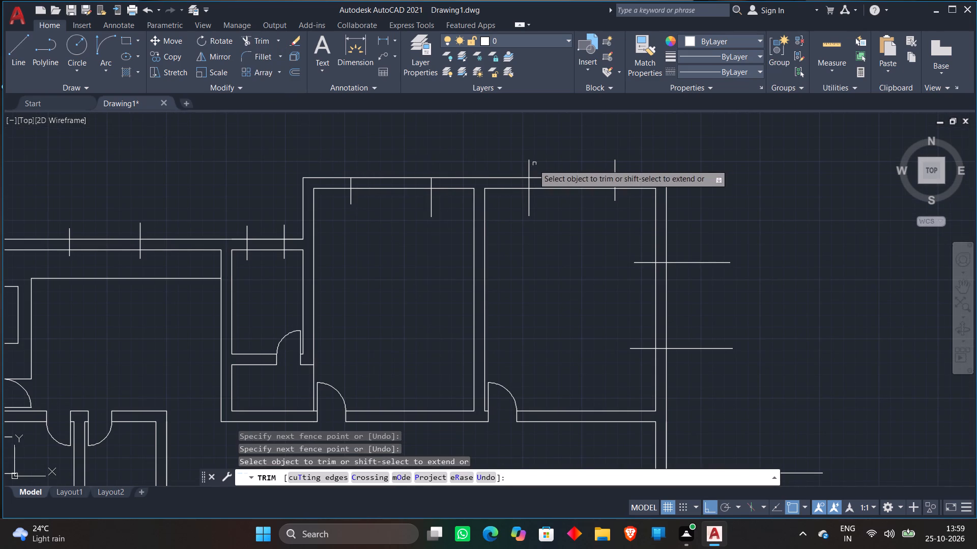
pyautogui.click(513, 166)
pyautogui.click(567, 162)
pyautogui.click(610, 164)
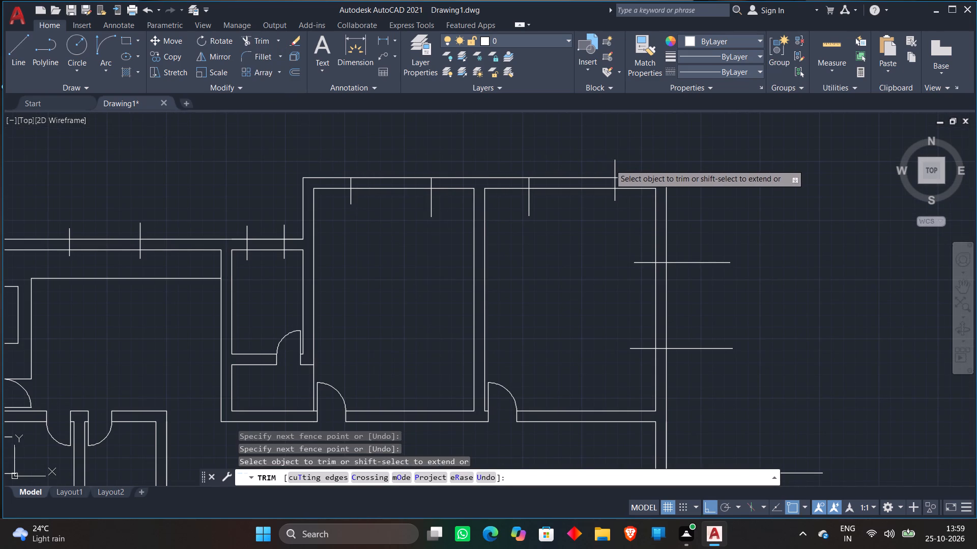
pyautogui.click(647, 163)
pyautogui.scroll(-1, 682, 166)
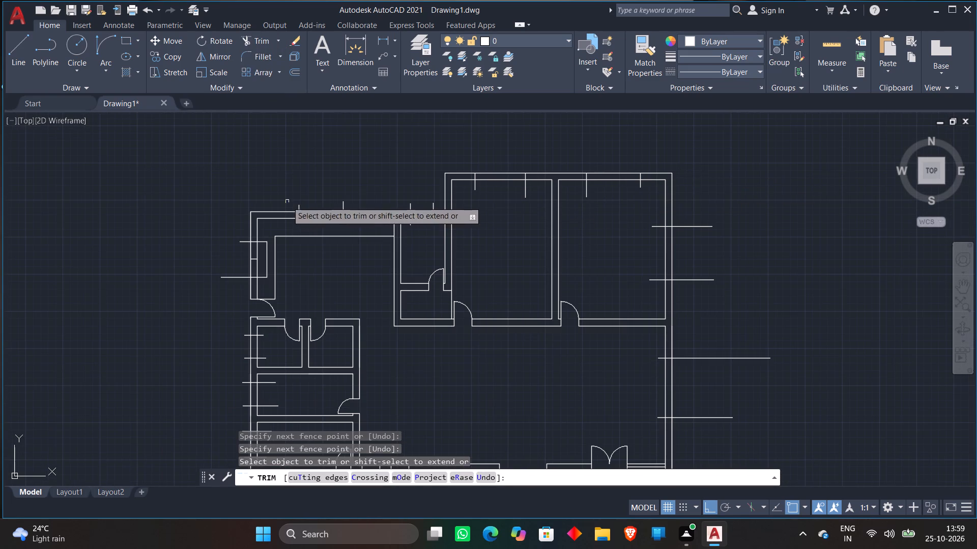
# Trim both ends of the two vertical lines crossing the northwest room's north wall back to the wall faces.
pyautogui.scroll(2, 338, 193)
pyautogui.click(223, 227)
pyautogui.click(254, 226)
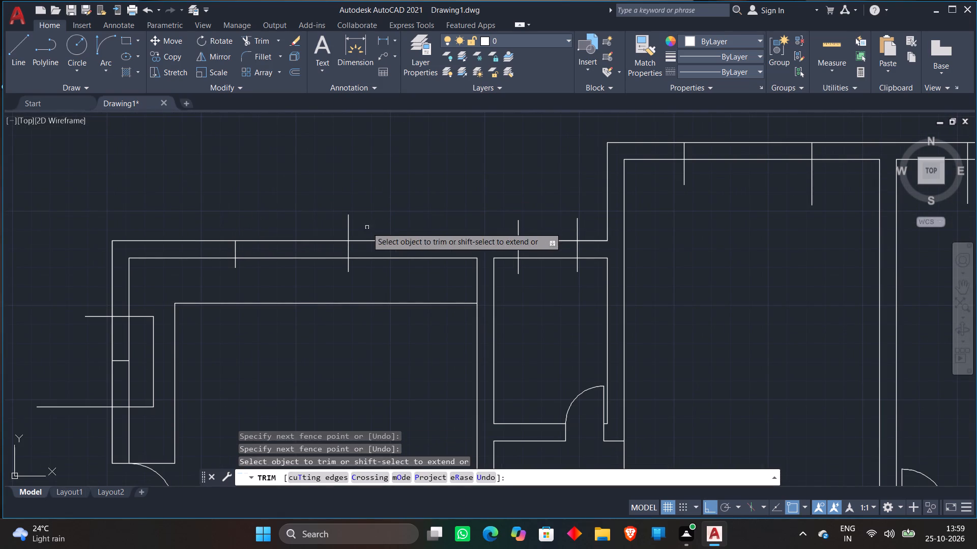
pyautogui.click(331, 228)
pyautogui.click(363, 227)
pyautogui.click(225, 268)
pyautogui.click(243, 268)
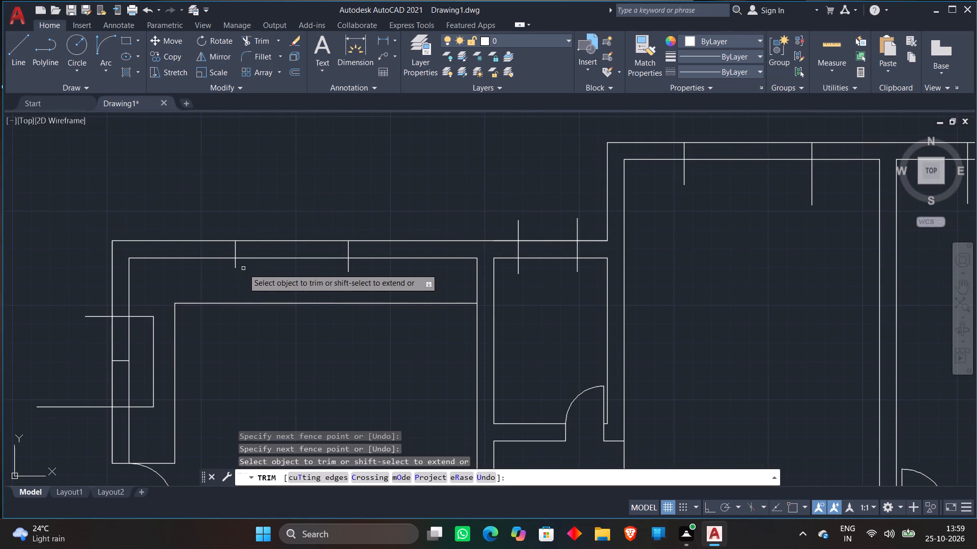
pyautogui.click(239, 264)
pyautogui.click(228, 266)
pyautogui.click(334, 268)
pyautogui.click(366, 269)
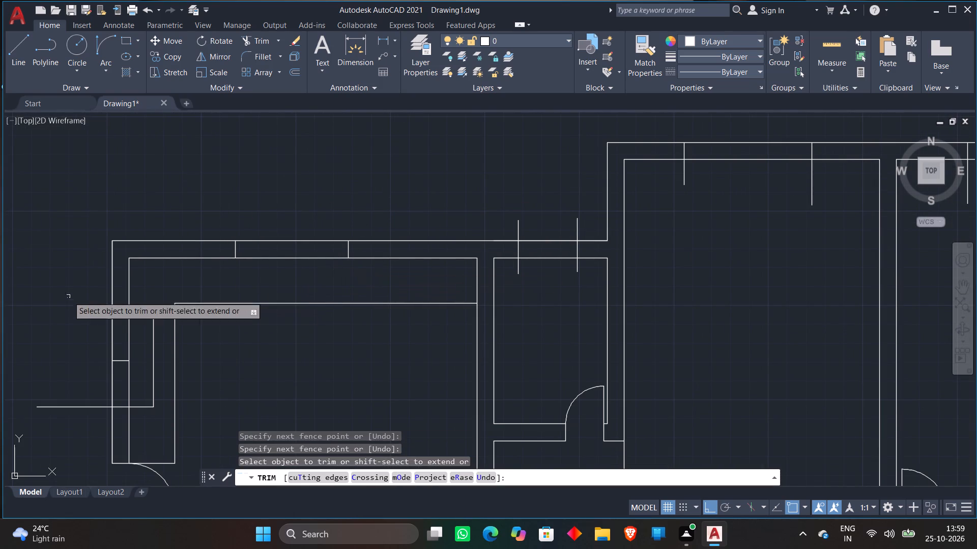
# Trim the northwest room's upper west-wall opening line to the wall faces, removing the short line below it and the vertical connecting line inside.
pyautogui.scroll(-1, 82, 292)
pyautogui.moveTo(82, 292); pyautogui.dragTo(87, 251, button='middle')
pyautogui.scroll(2, 84, 280)
pyautogui.click(116, 235)
pyautogui.click(107, 257)
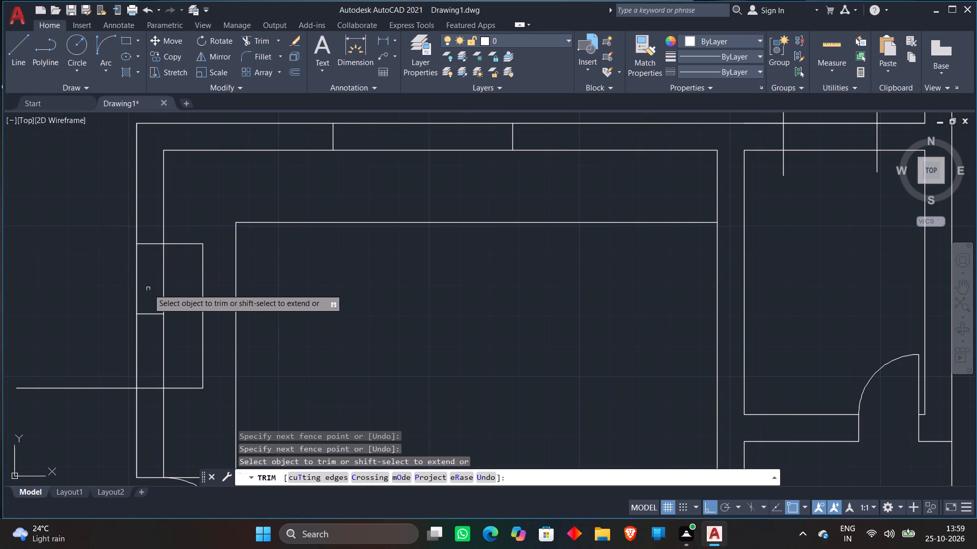
pyautogui.click(148, 303)
pyautogui.click(151, 328)
pyautogui.click(177, 238)
pyautogui.click(181, 253)
pyautogui.click(205, 253)
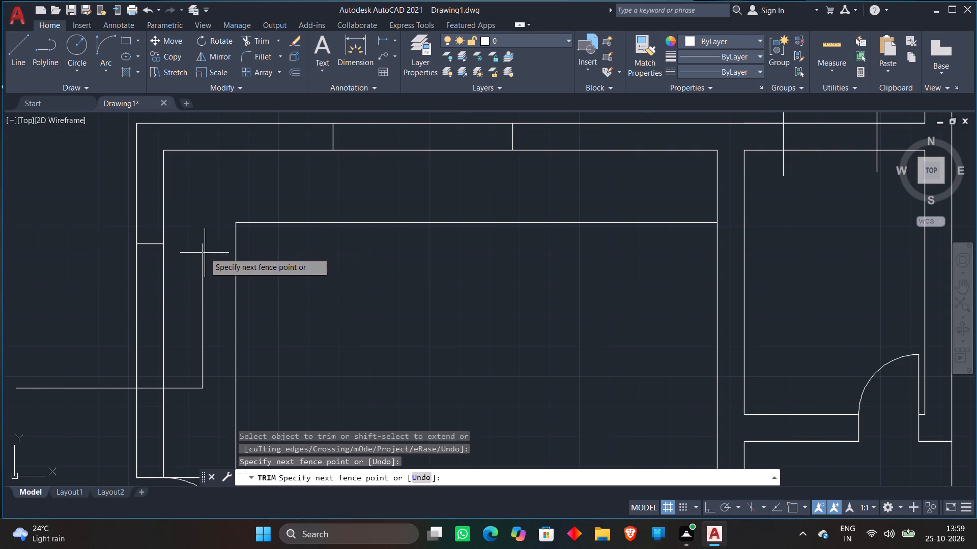
pyautogui.click(192, 270)
# Trim the inner and outer ends of the northwest room's lower west-wall opening line back to the wall faces.
pyautogui.scroll(-1, 195, 298)
pyautogui.moveTo(195, 299); pyautogui.dragTo(204, 241, button='middle')
pyautogui.scroll(1, 198, 289)
pyautogui.click(195, 290)
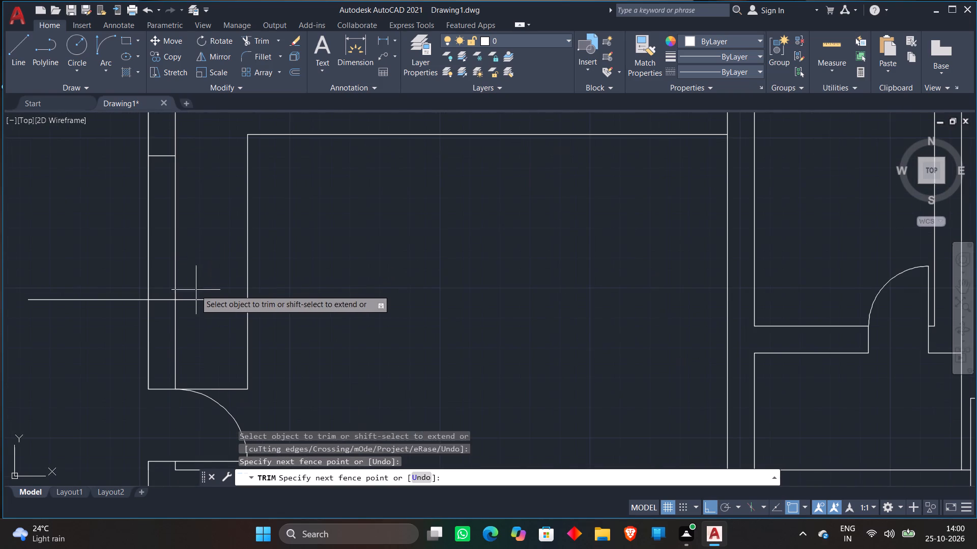
pyautogui.click(194, 314)
pyautogui.click(61, 262)
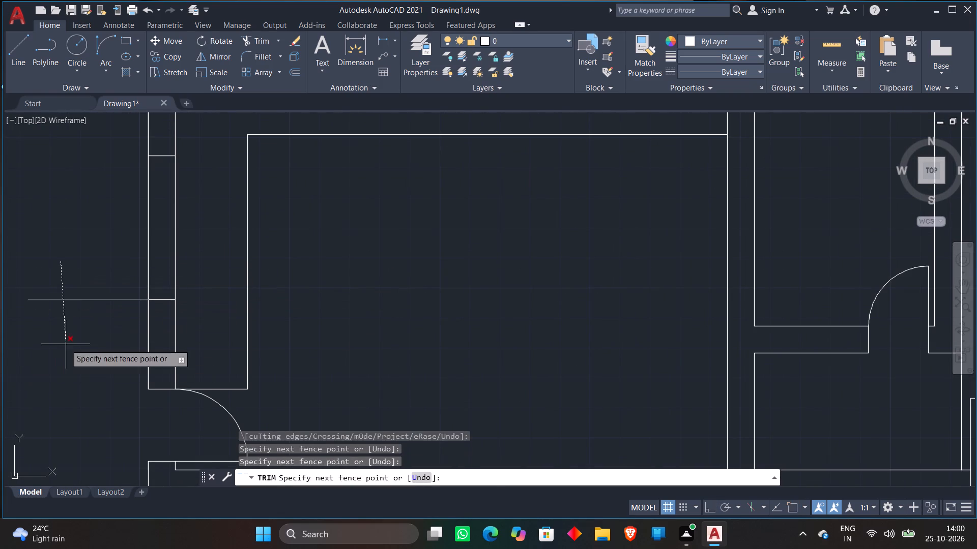
pyautogui.click(66, 345)
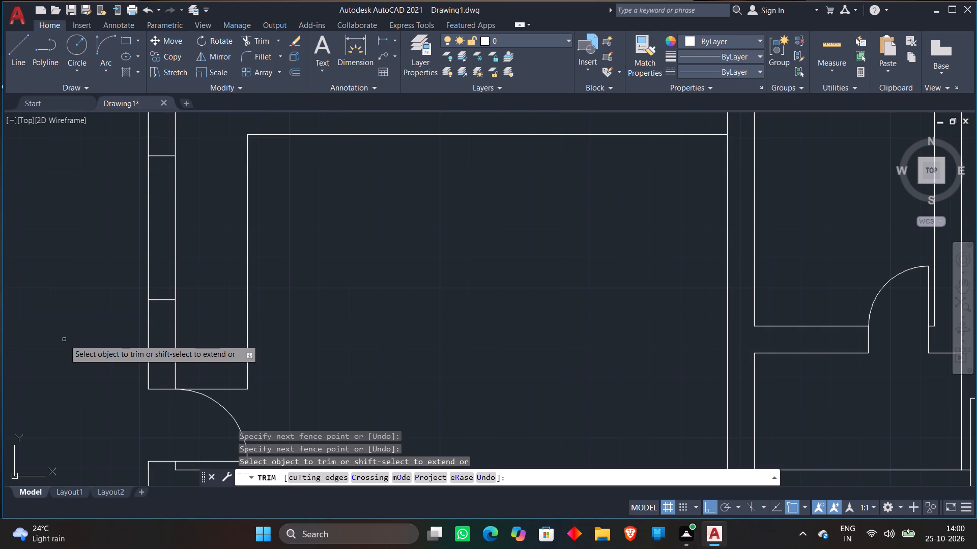
# Trim both ends of the two vertical lines crossing the north wall of the small room beside the northwest room.
pyautogui.scroll(-2, 37, 296)
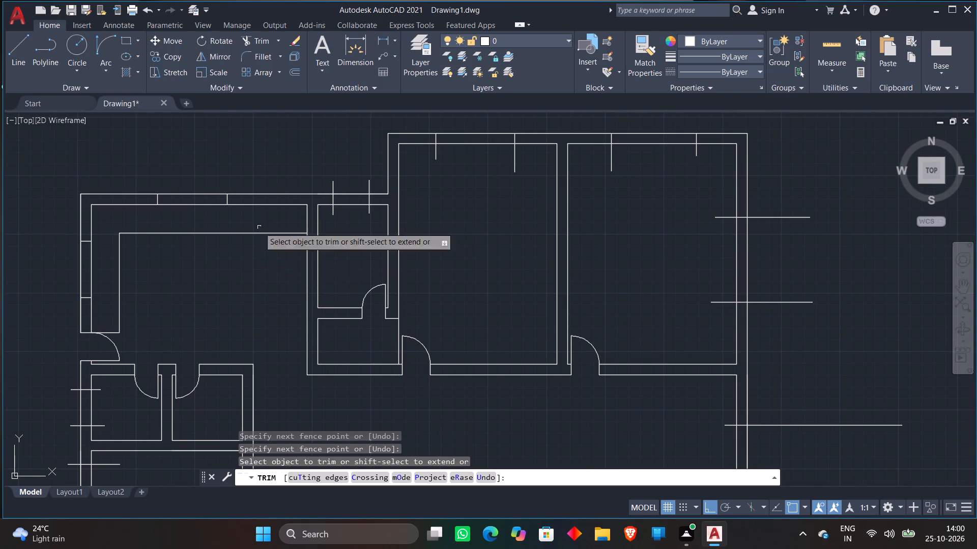
pyautogui.scroll(2, 360, 161)
pyautogui.click(266, 225)
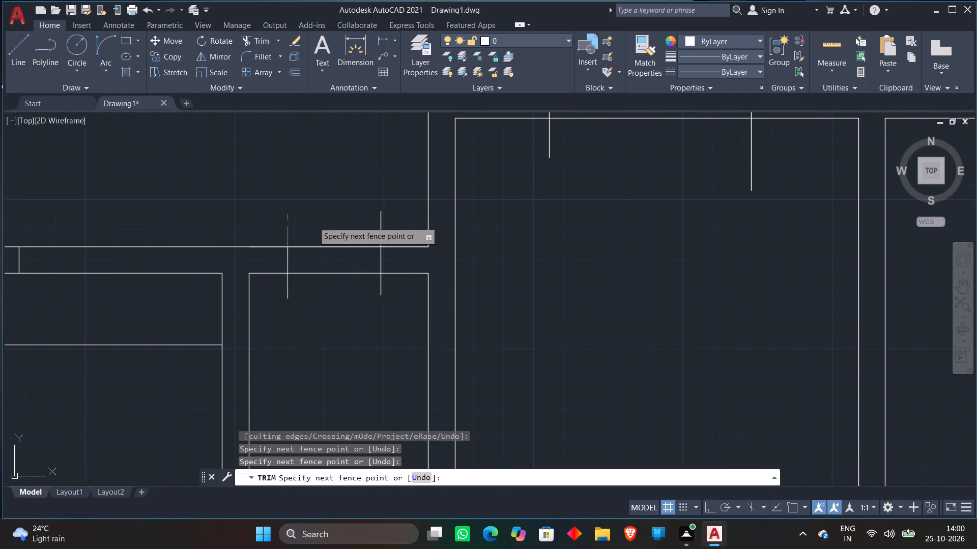
pyautogui.click(313, 222)
pyautogui.click(270, 288)
pyautogui.click(300, 287)
pyautogui.click(369, 229)
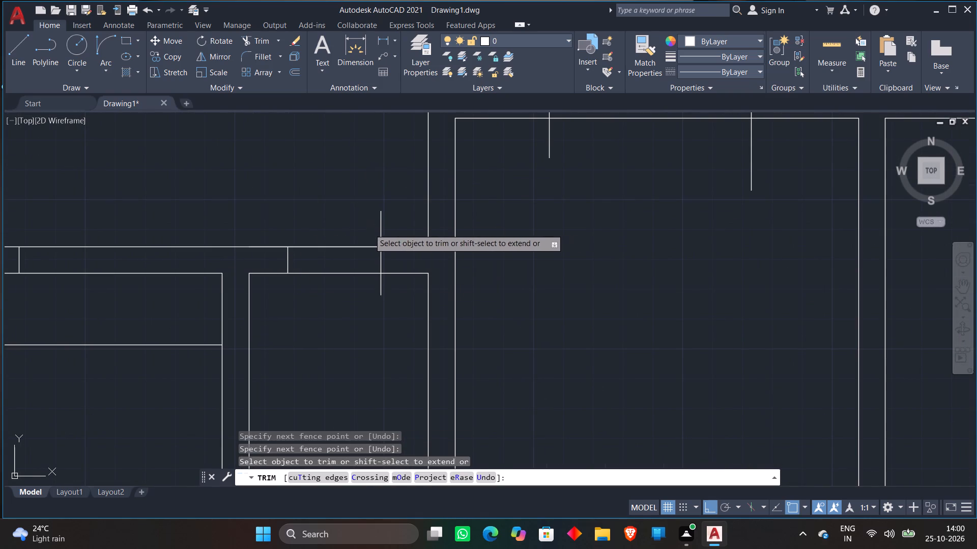
pyautogui.click(391, 224)
pyautogui.click(381, 283)
pyautogui.scroll(-1, 371, 312)
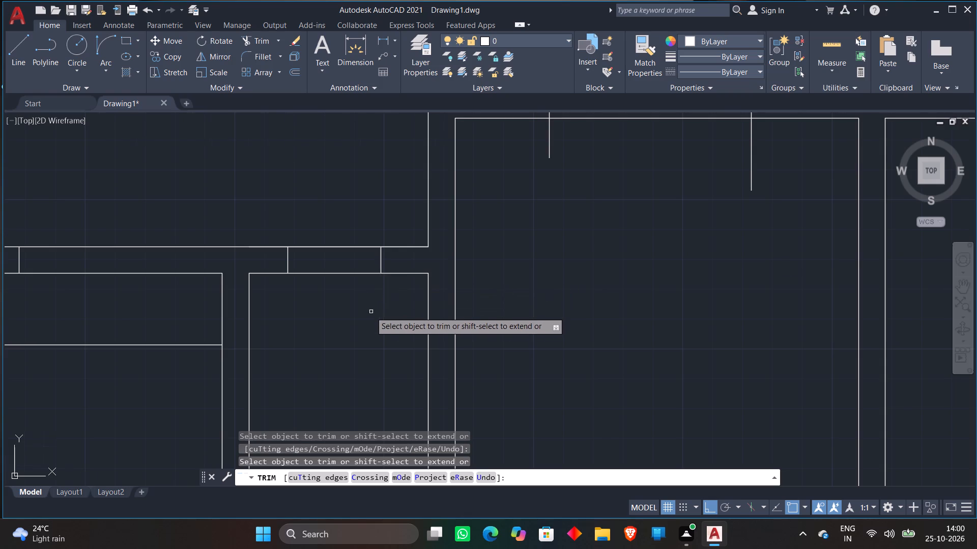
# Trim the inner ends of the four vertical lines projecting below the north wall into the two large northern rooms.
pyautogui.scroll(-1, 370, 312)
pyautogui.moveTo(462, 260); pyautogui.dragTo(338, 302, button='middle')
pyautogui.scroll(1, 336, 273)
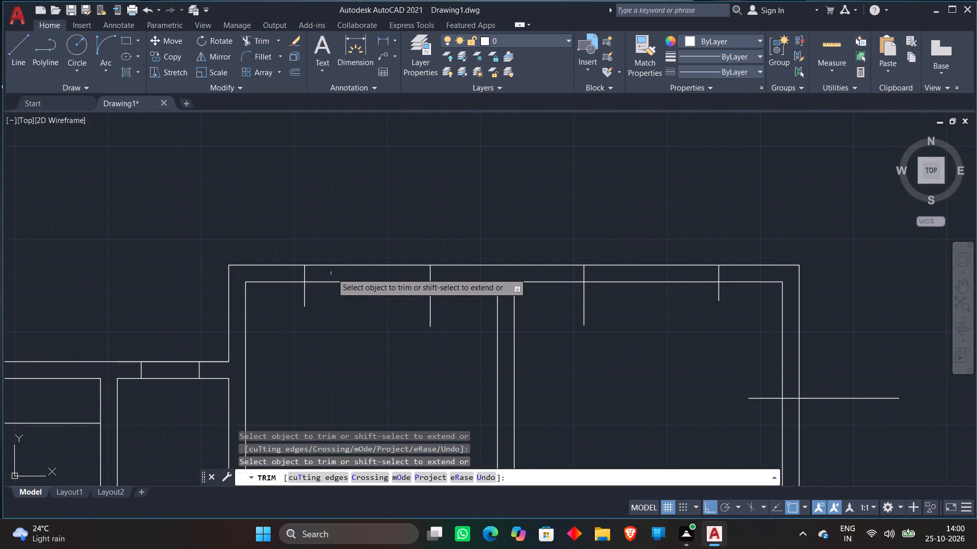
pyautogui.click(293, 295)
pyautogui.click(307, 296)
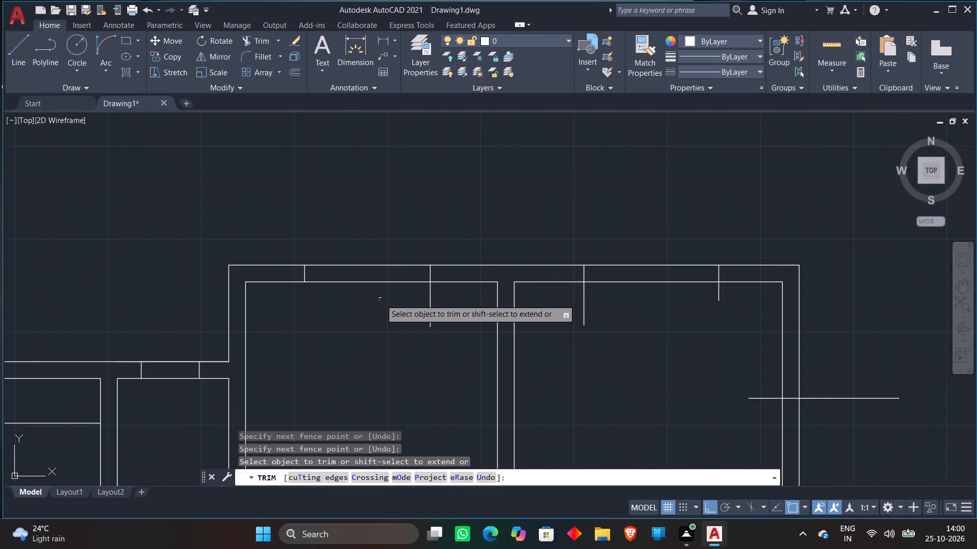
pyautogui.click(430, 301)
pyautogui.scroll(-1, 418, 321)
pyautogui.moveTo(417, 321); pyautogui.dragTo(202, 373, button='middle')
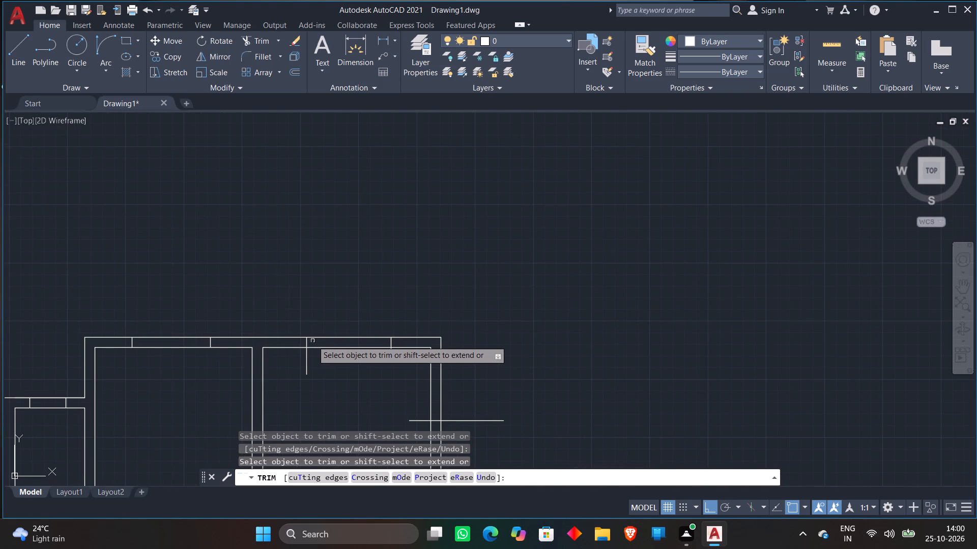
pyautogui.scroll(1, 312, 344)
pyautogui.click(302, 368)
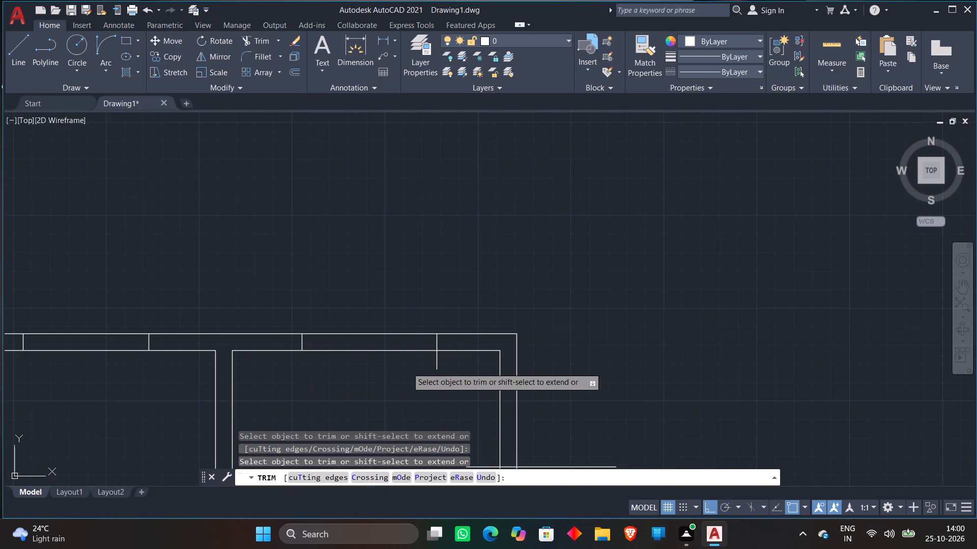
pyautogui.click(437, 365)
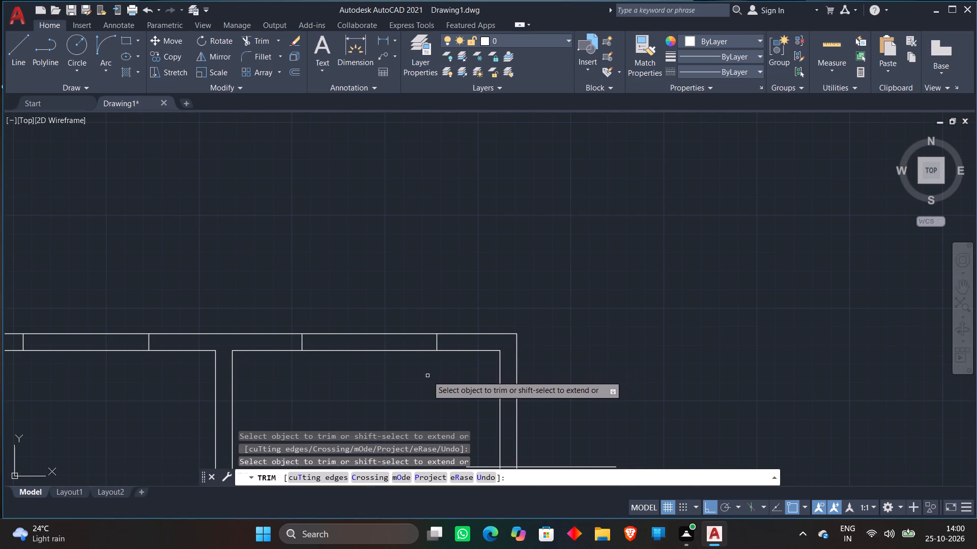
# Trim both ends of the two horizontal lines crossing the northeast corner room's east wall back to the wall faces.
pyautogui.scroll(-2, 426, 379)
pyautogui.moveTo(413, 407); pyautogui.dragTo(385, 272, button='middle')
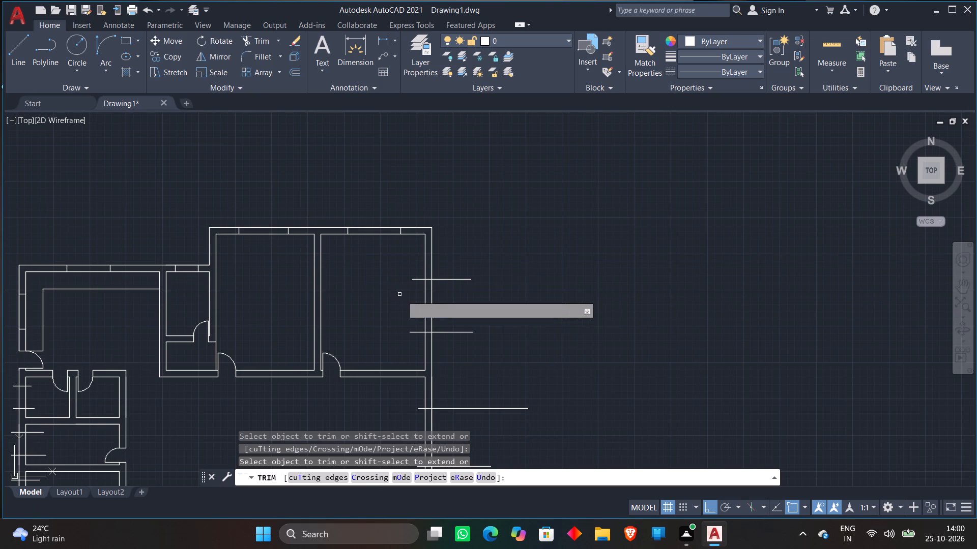
pyautogui.click(446, 280)
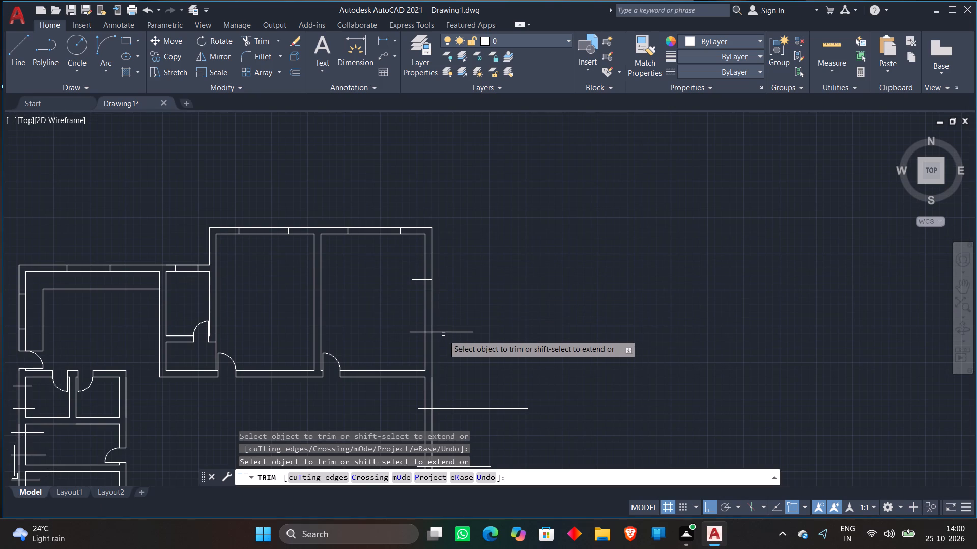
pyautogui.click(443, 332)
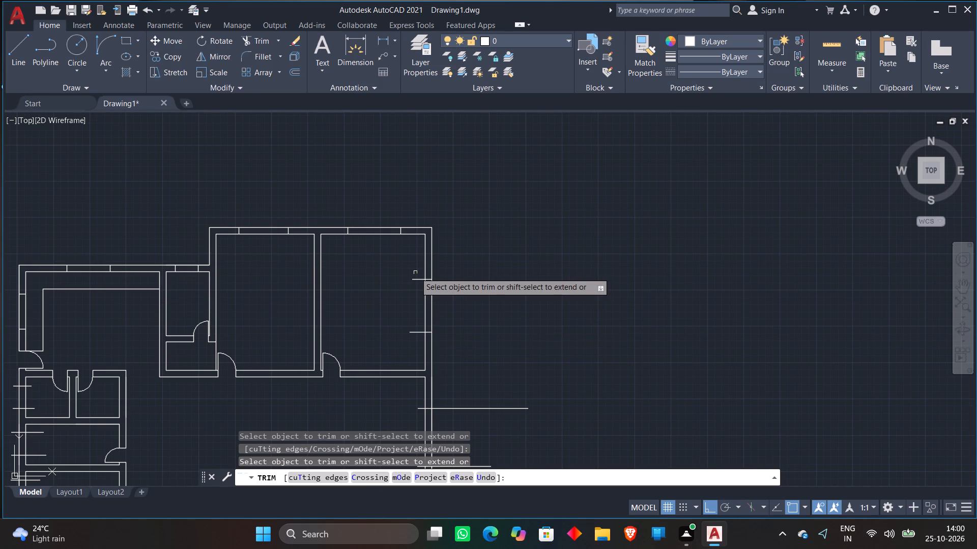
pyautogui.click(415, 279)
pyautogui.click(412, 334)
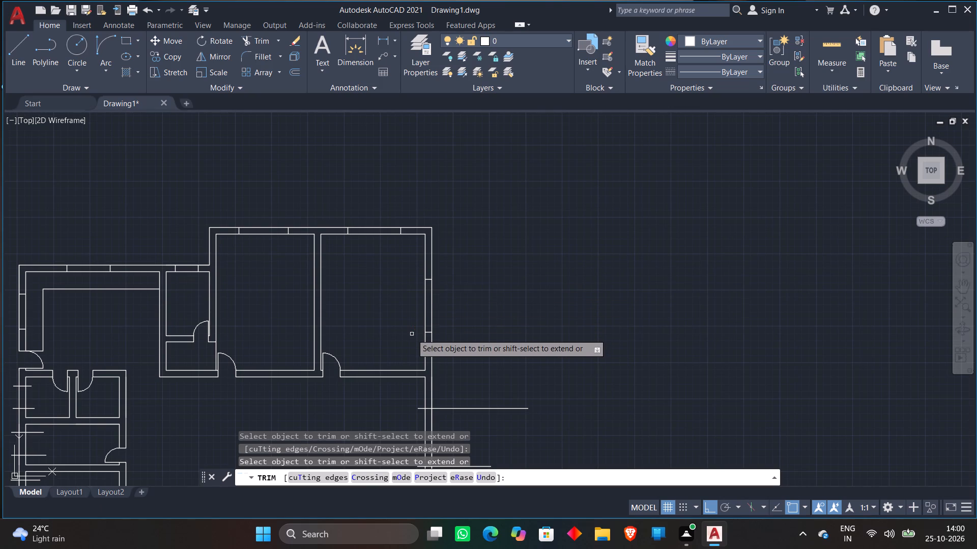
# Trim both ends of the two horizontal lines crossing the central hall's east wall back to the wall faces.
pyautogui.scroll(-2, 397, 281)
pyautogui.moveTo(449, 317); pyautogui.dragTo(457, 238, button='middle')
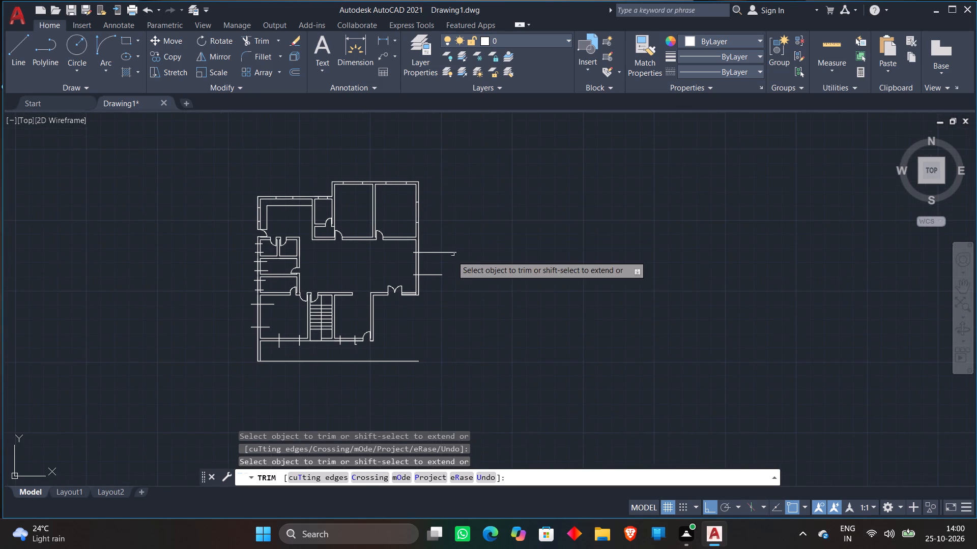
pyautogui.scroll(2, 448, 267)
pyautogui.click(403, 211)
pyautogui.click(404, 346)
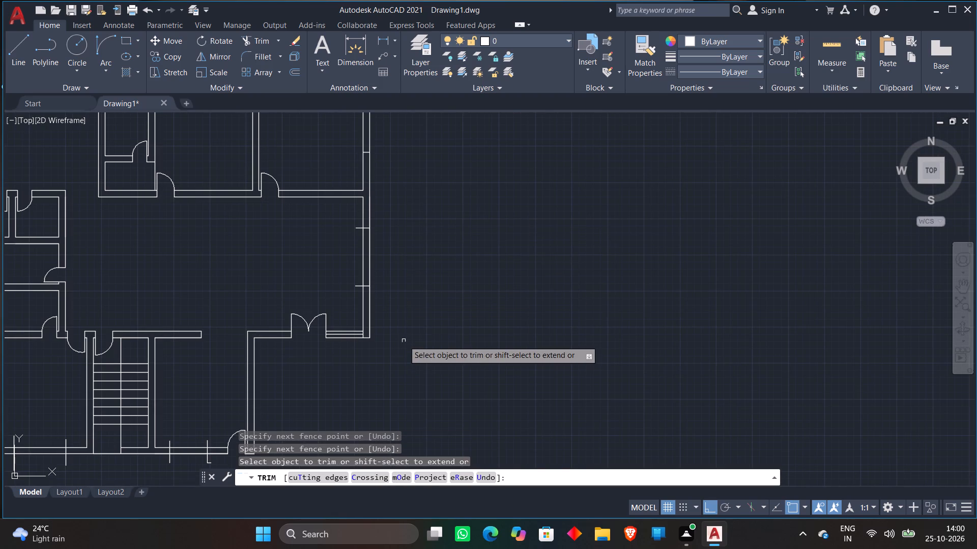
pyautogui.click(359, 229)
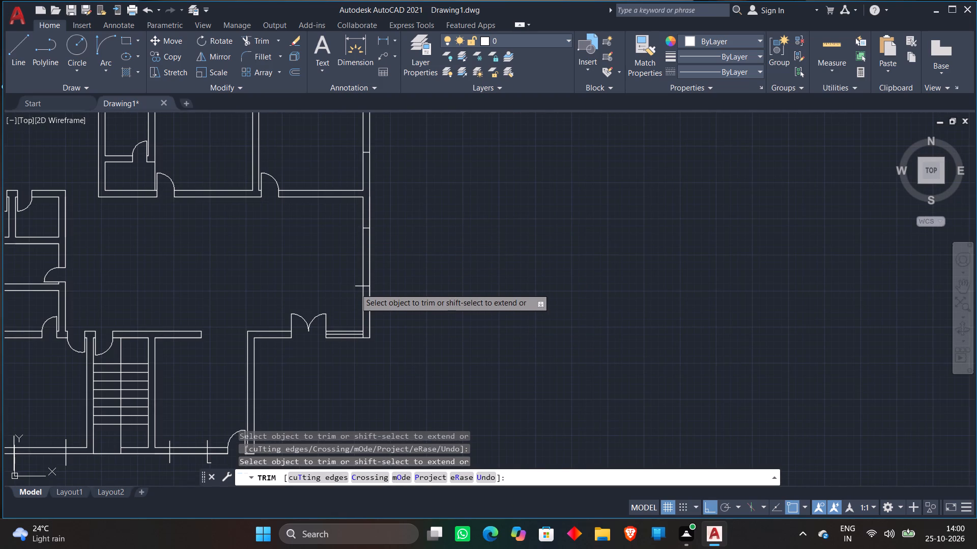
pyautogui.click(356, 287)
# Trim the two vertical lines crossing the south wall of the room east of the stairs, including the small foot on the eastern one.
pyautogui.scroll(-2, 350, 260)
pyautogui.scroll(1, 292, 348)
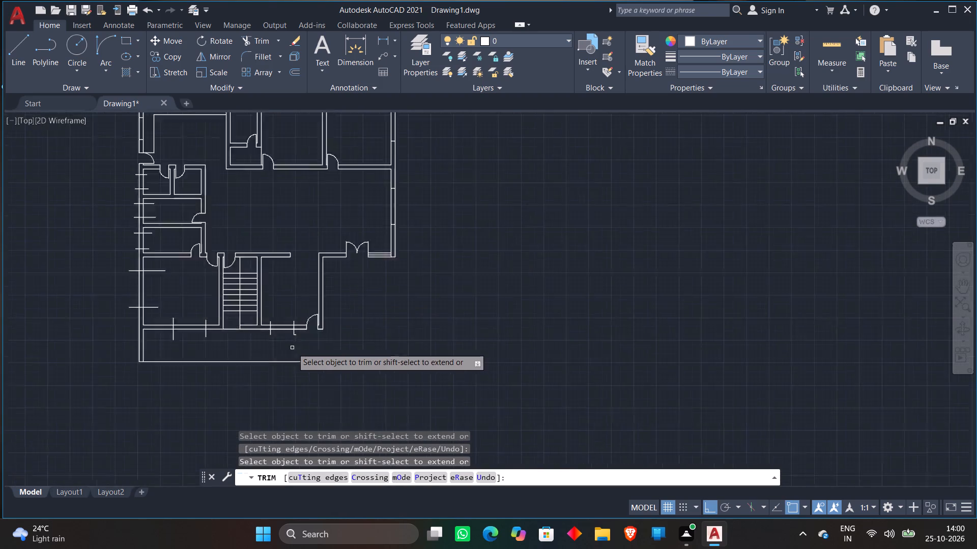
pyautogui.scroll(2, 292, 348)
pyautogui.click(298, 316)
pyautogui.click(294, 313)
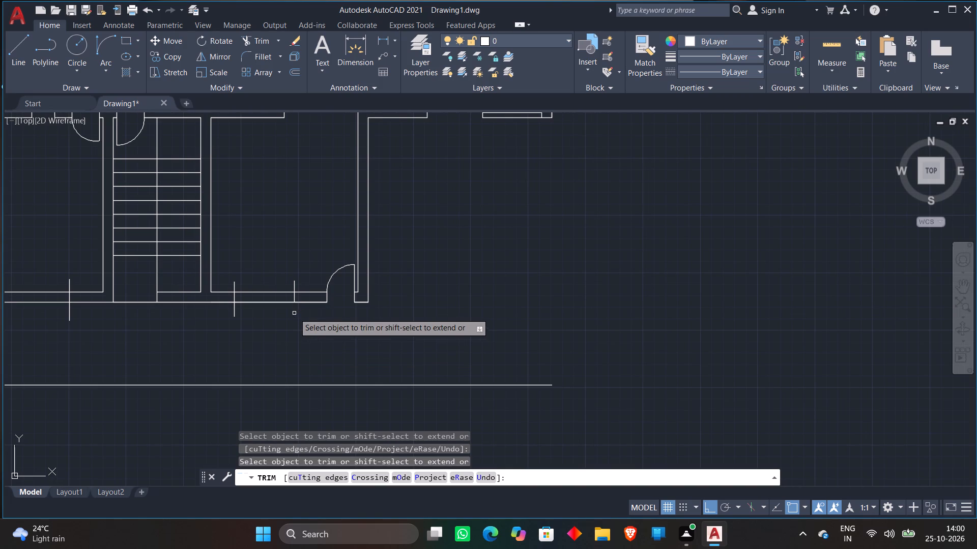
pyautogui.click(295, 285)
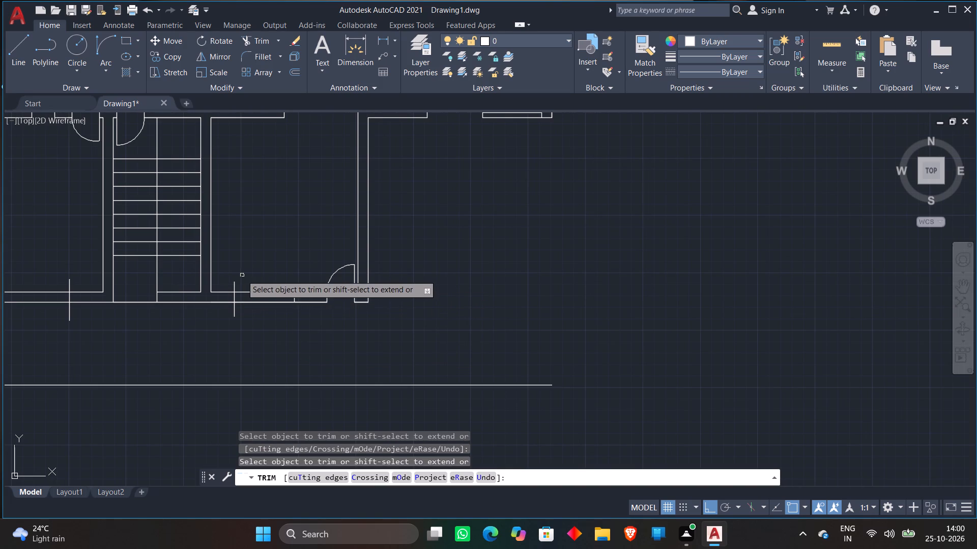
pyautogui.click(235, 281)
pyautogui.click(235, 312)
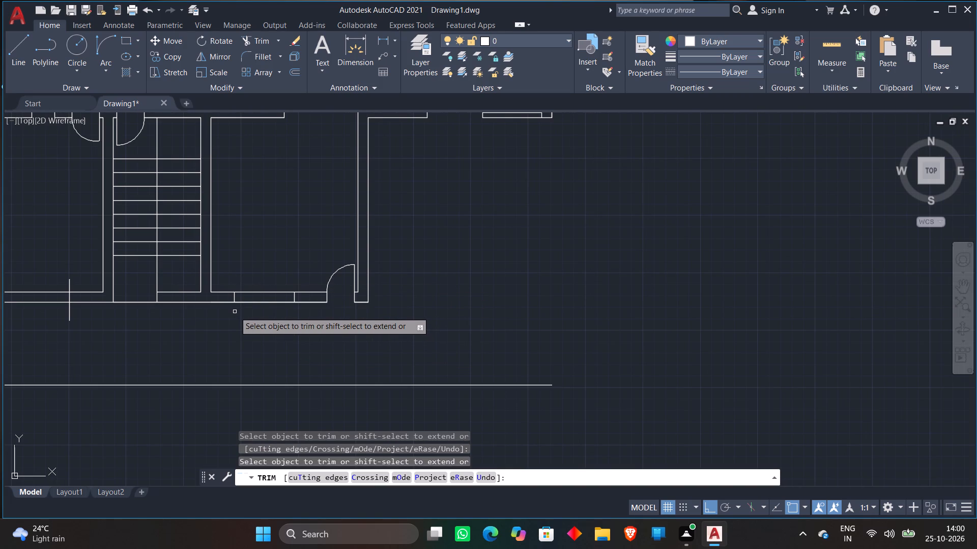
# Trim both ends of the two vertical lines crossing the southwest room's south wall back to the wall faces.
pyautogui.scroll(-1, 281, 306)
pyautogui.moveTo(154, 317); pyautogui.dragTo(210, 319, button='middle')
pyautogui.scroll(1, 210, 319)
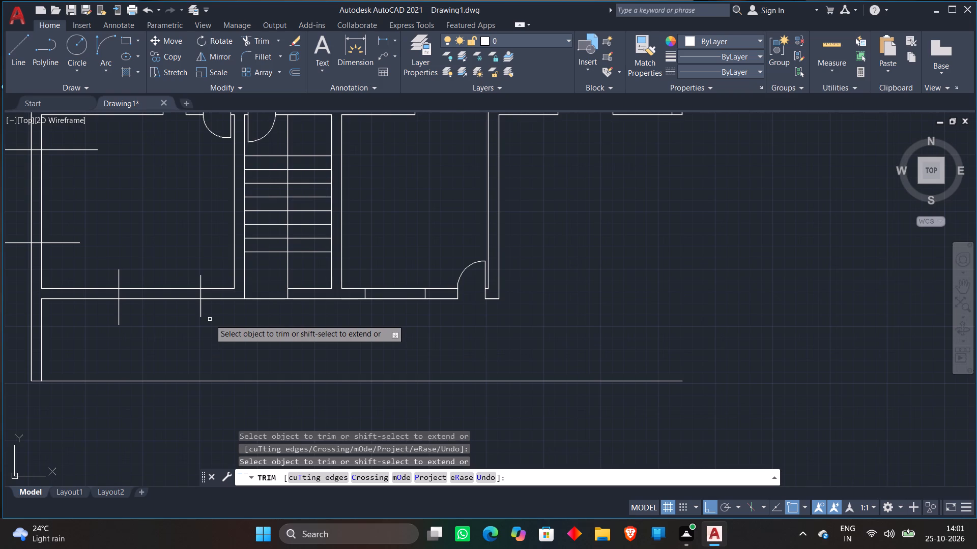
pyautogui.moveTo(162, 281); pyautogui.dragTo(200, 259, button='middle')
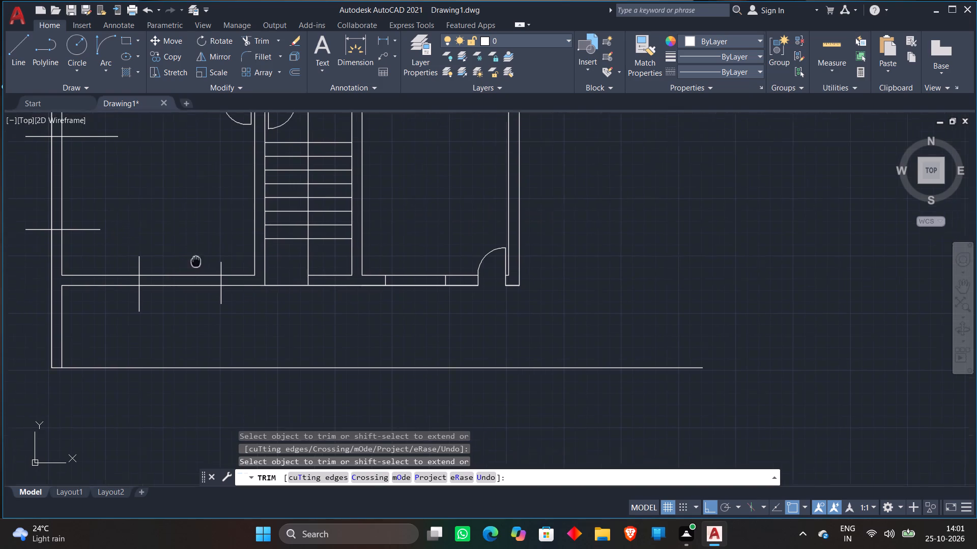
pyautogui.moveTo(200, 259); pyautogui.dragTo(211, 254, button='middle')
pyautogui.scroll(1, 207, 255)
pyautogui.click(134, 249)
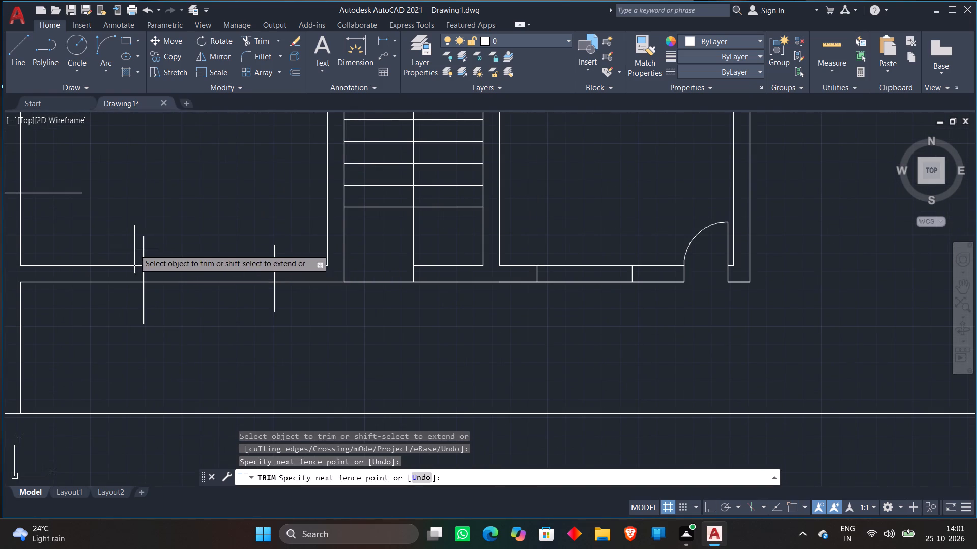
pyautogui.click(151, 246)
pyautogui.click(264, 250)
pyautogui.click(299, 251)
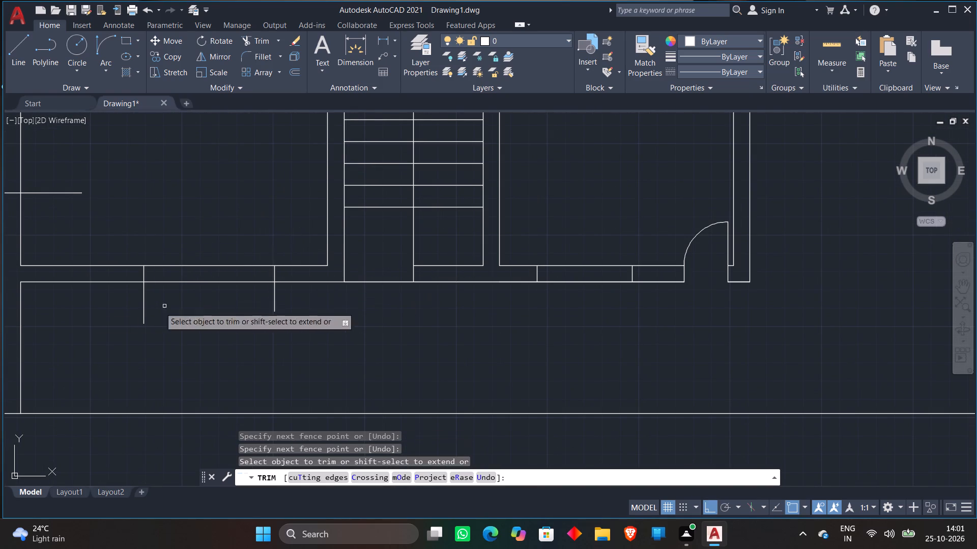
pyautogui.click(114, 302)
pyautogui.click(182, 311)
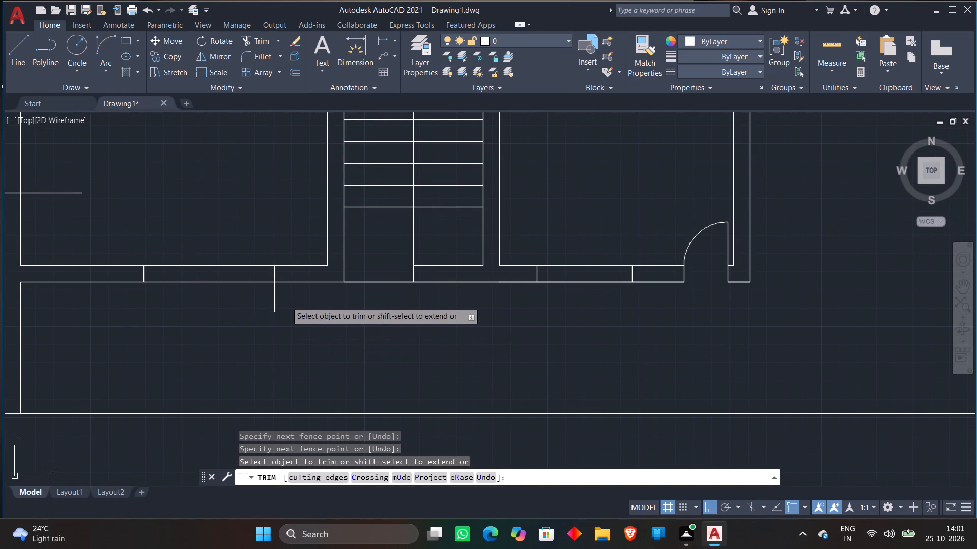
pyautogui.click(286, 301)
pyautogui.click(249, 323)
# Trim both ends of the two horizontal lines crossing the southwest room's west wall back to the wall faces.
pyautogui.scroll(-2, 247, 325)
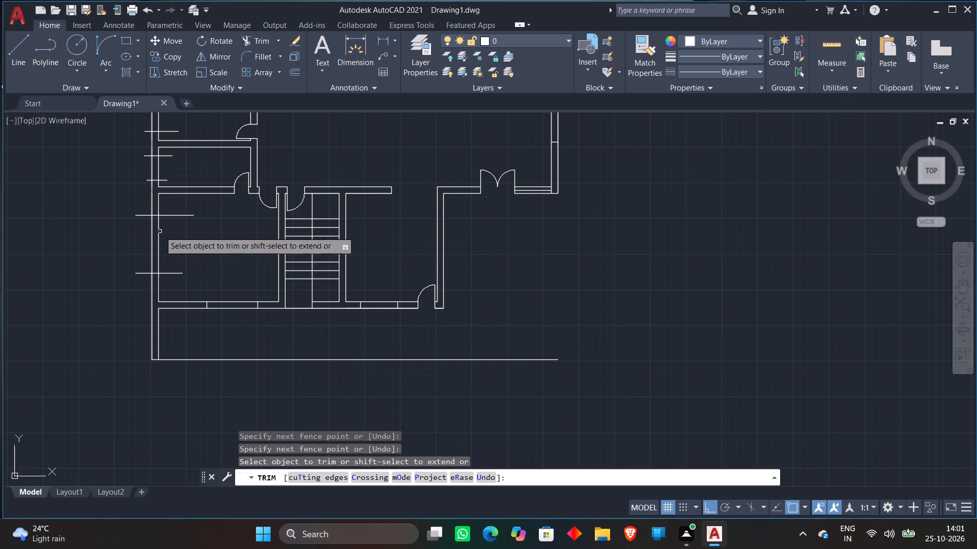
pyautogui.scroll(2, 164, 228)
pyautogui.click(170, 187)
pyautogui.click(179, 215)
pyautogui.click(181, 314)
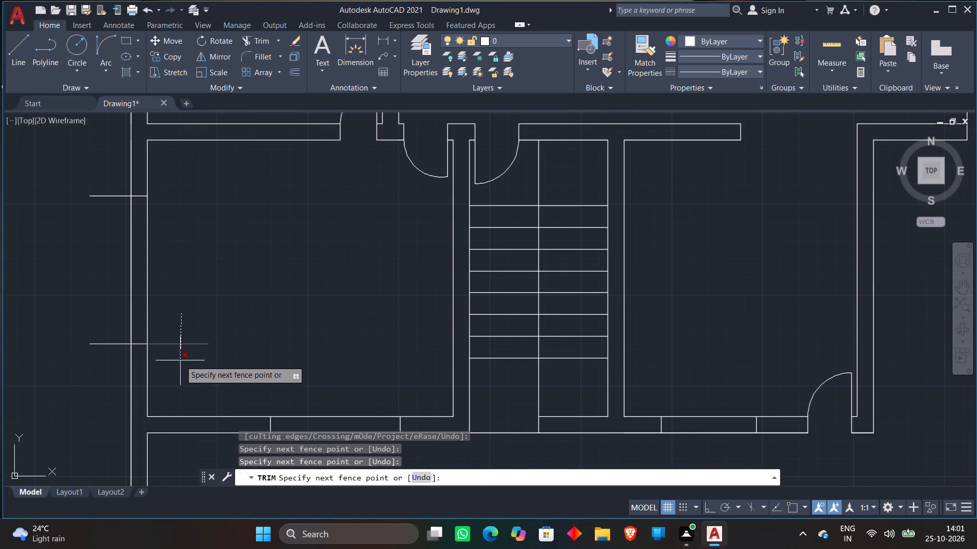
pyautogui.click(180, 361)
pyautogui.click(99, 180)
pyautogui.click(97, 258)
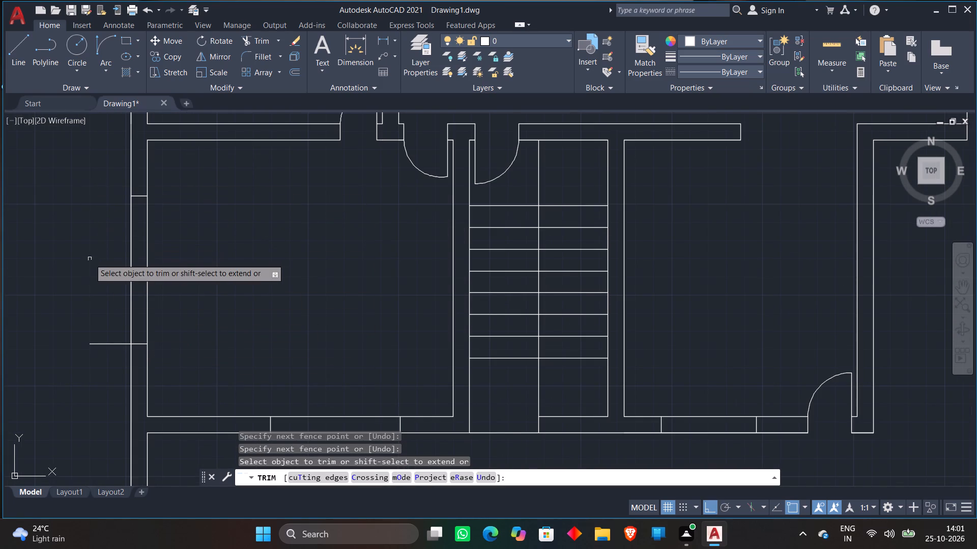
pyautogui.click(99, 367)
pyautogui.click(92, 324)
# Trim both ends of the two horizontal lines crossing the west wall of the small room directly north of the southwest room.
pyautogui.scroll(-2, 87, 303)
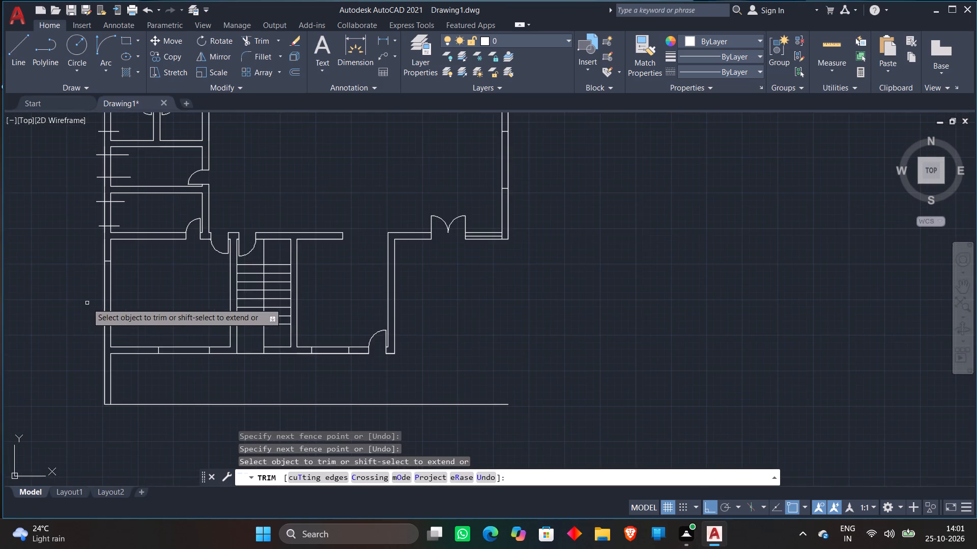
pyautogui.moveTo(87, 303); pyautogui.dragTo(95, 351, button='middle')
pyautogui.scroll(1, 126, 243)
pyautogui.click(125, 249)
pyautogui.click(122, 269)
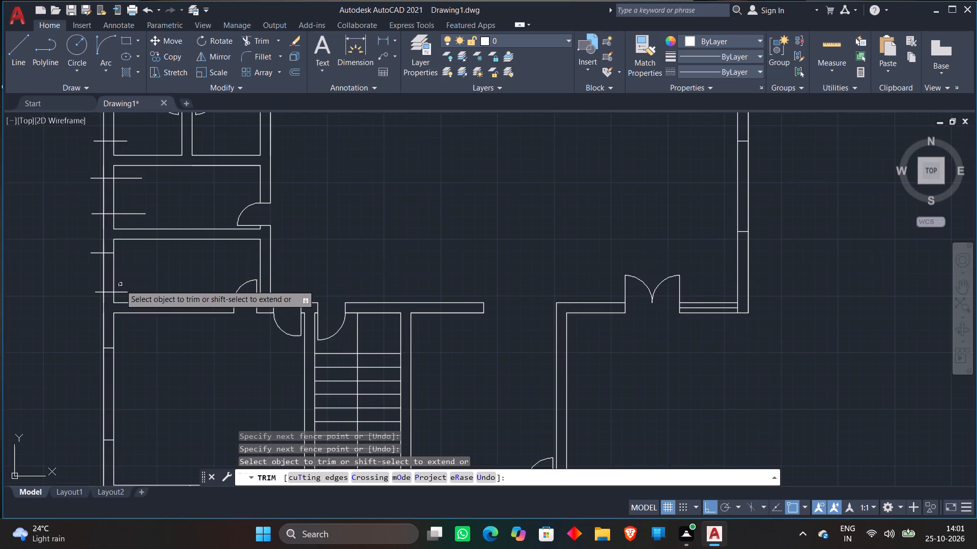
pyautogui.scroll(3, 120, 285)
pyautogui.click(117, 306)
pyautogui.click(119, 314)
pyautogui.scroll(-2, 131, 255)
pyautogui.moveTo(131, 255); pyautogui.dragTo(145, 291, button='middle')
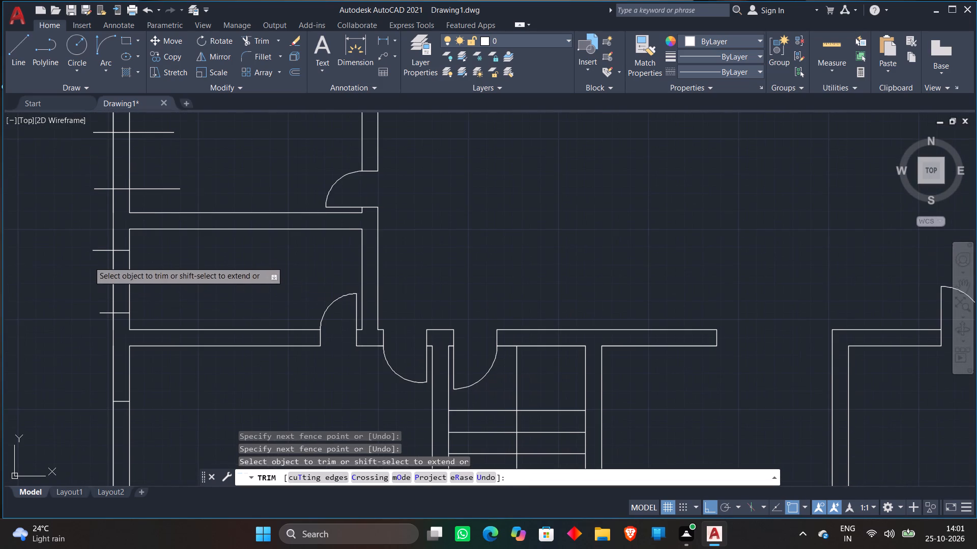
pyautogui.click(106, 239)
pyautogui.click(100, 272)
pyautogui.click(105, 312)
# Trim both ends of the two horizontal lines crossing the west wall of the next room north, below the paired small rooms.
pyautogui.scroll(-1, 72, 269)
pyautogui.moveTo(71, 270); pyautogui.dragTo(69, 274, button='middle')
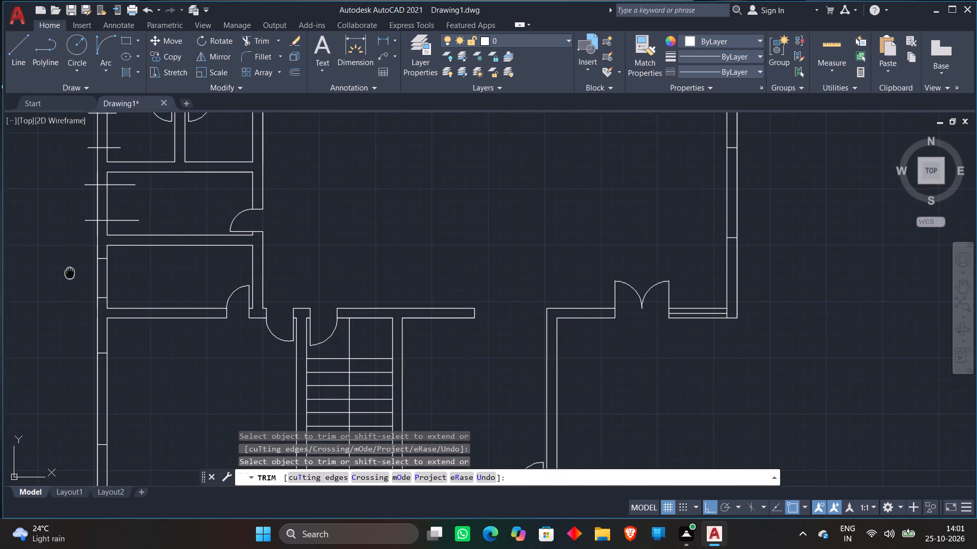
pyautogui.moveTo(69, 274); pyautogui.dragTo(72, 326, button='middle')
pyautogui.scroll(-1, 70, 307)
pyautogui.scroll(2, 118, 246)
pyautogui.click(81, 288)
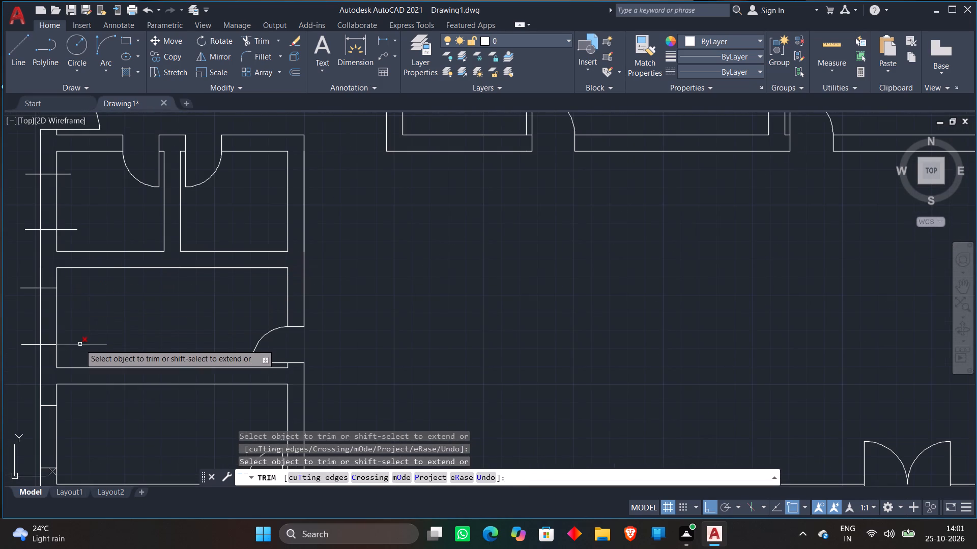
pyautogui.click(80, 344)
pyautogui.click(25, 288)
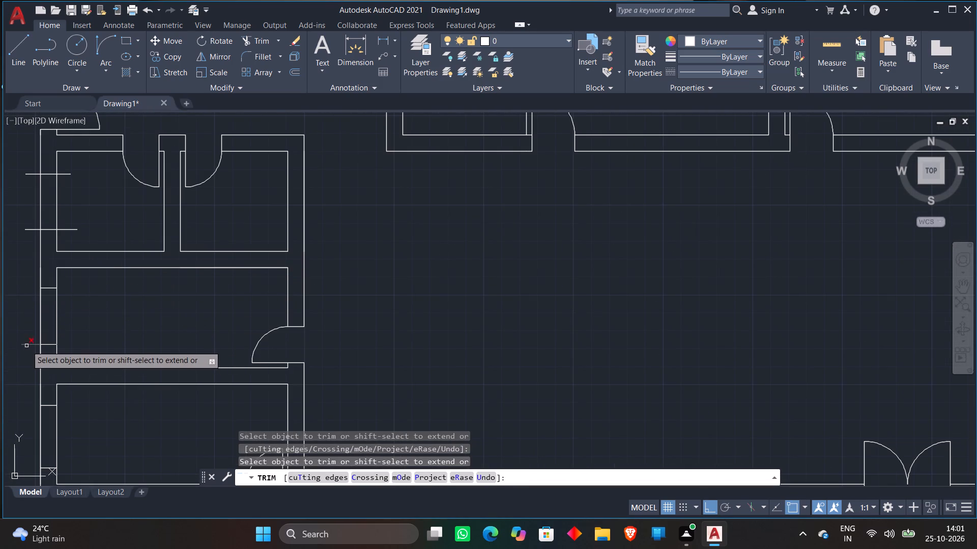
pyautogui.click(26, 346)
# Trim both ends of the two horizontal lines crossing the western paired small room's west wall, just south of the exterior door, and finish trimming.
pyautogui.scroll(-1, 22, 307)
pyautogui.moveTo(22, 308); pyautogui.dragTo(46, 346, button='middle')
pyautogui.scroll(1, 59, 246)
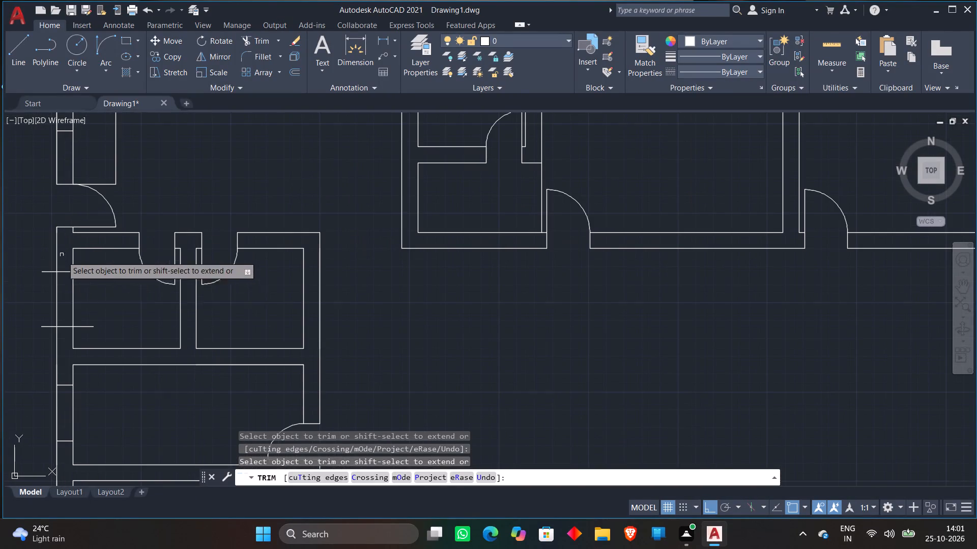
pyautogui.click(44, 273)
pyautogui.click(42, 330)
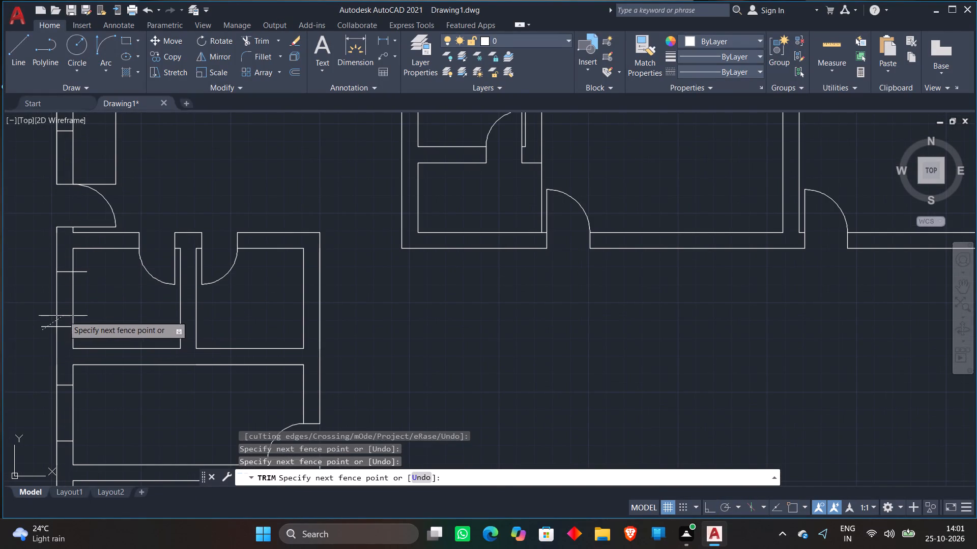
pyautogui.click(37, 314)
pyautogui.click(81, 271)
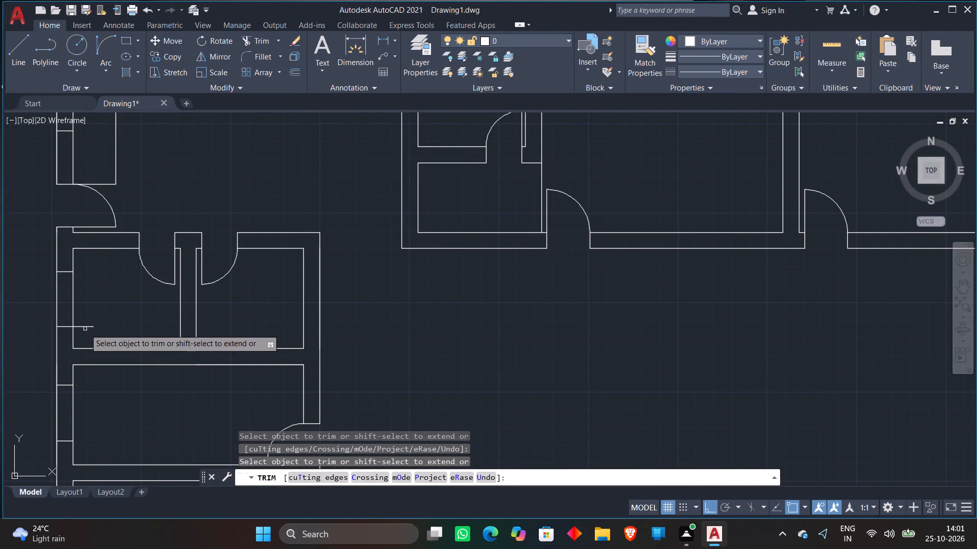
pyautogui.click(85, 326)
pyautogui.scroll(-3, 92, 304)
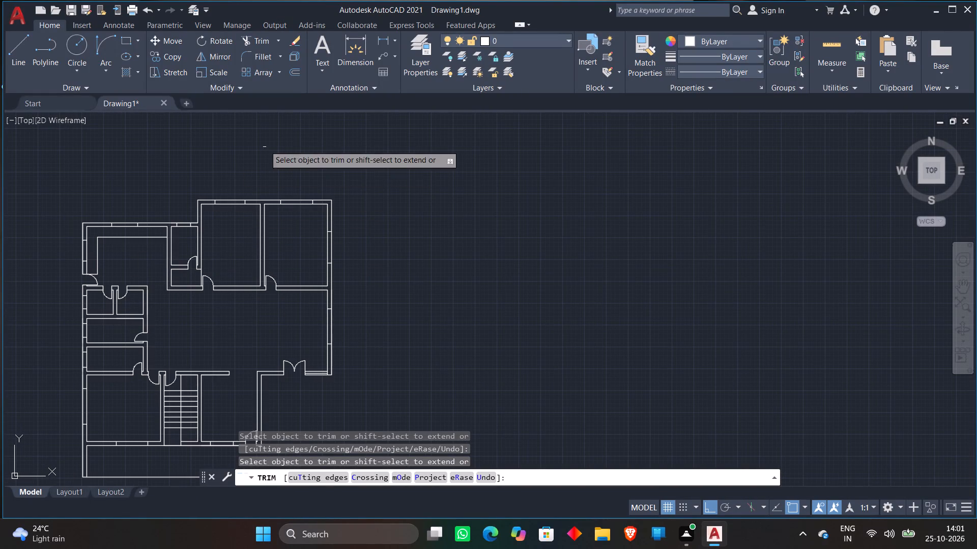
pyautogui.write('N')
pyautogui.press('space')
pyautogui.press('space')
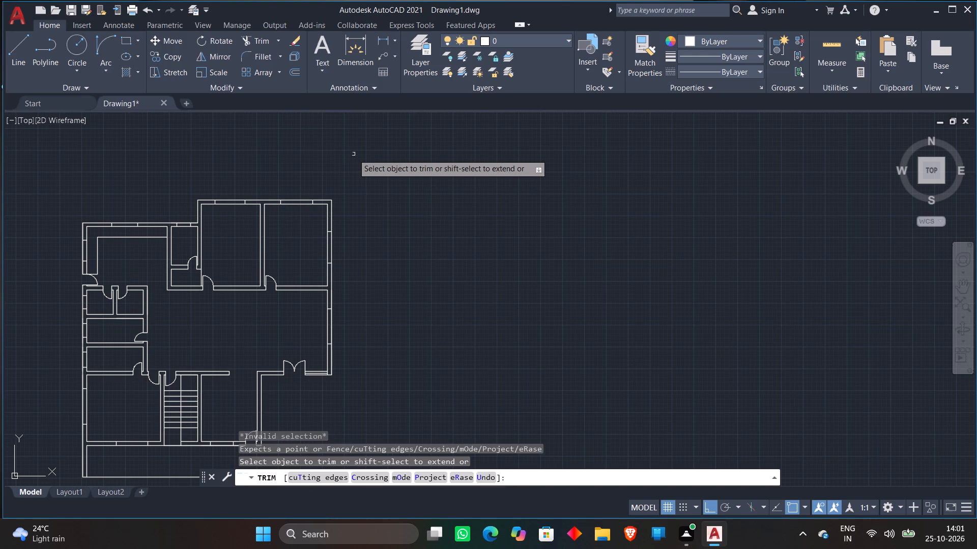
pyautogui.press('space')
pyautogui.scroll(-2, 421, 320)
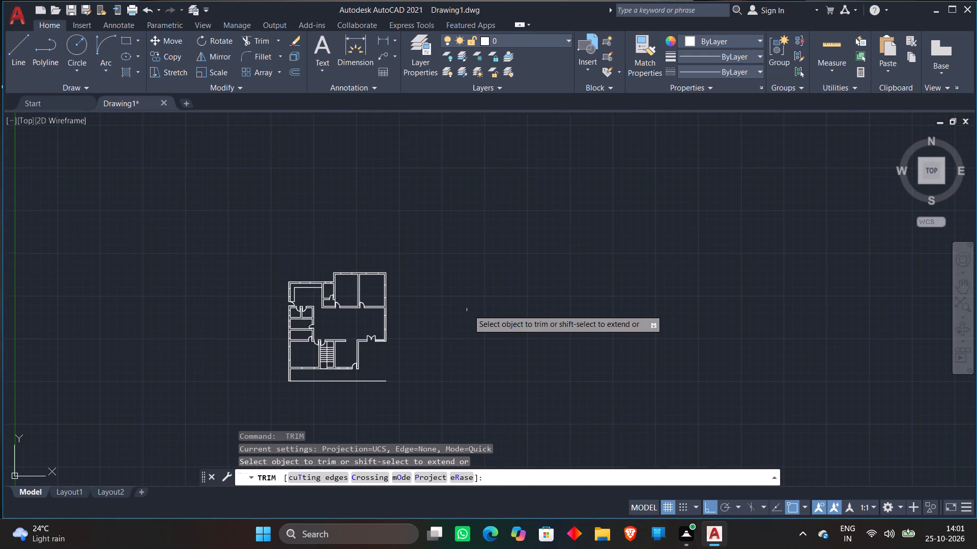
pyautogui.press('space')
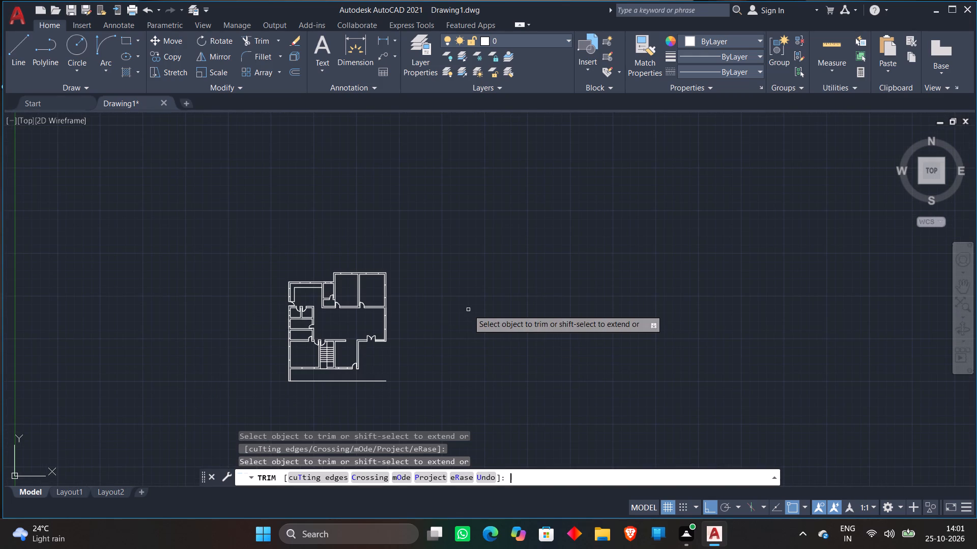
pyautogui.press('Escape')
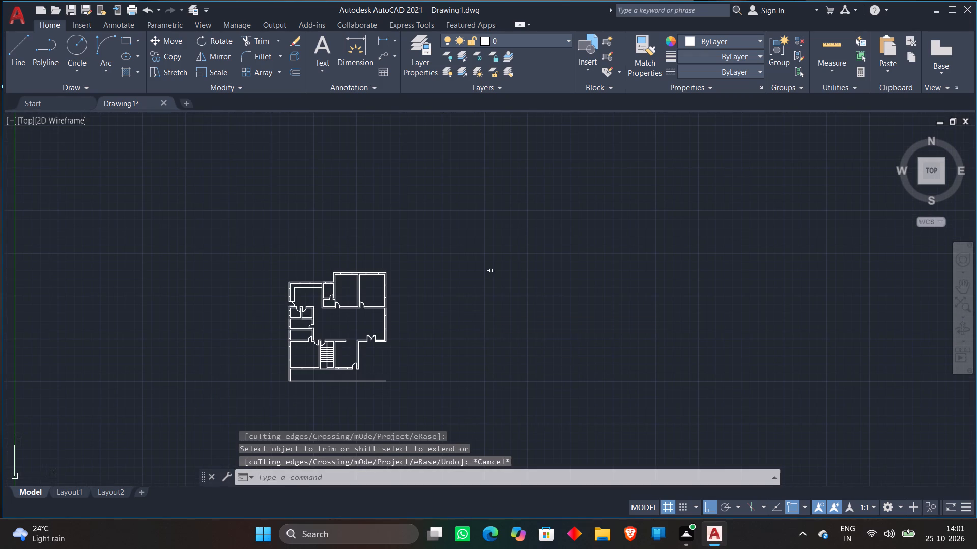
# Draw a vertical window line joining the midpoints of the two crossing lines in the northwest room's west wall.
pyautogui.scroll(4, 331, 283)
pyautogui.click(15, 50)
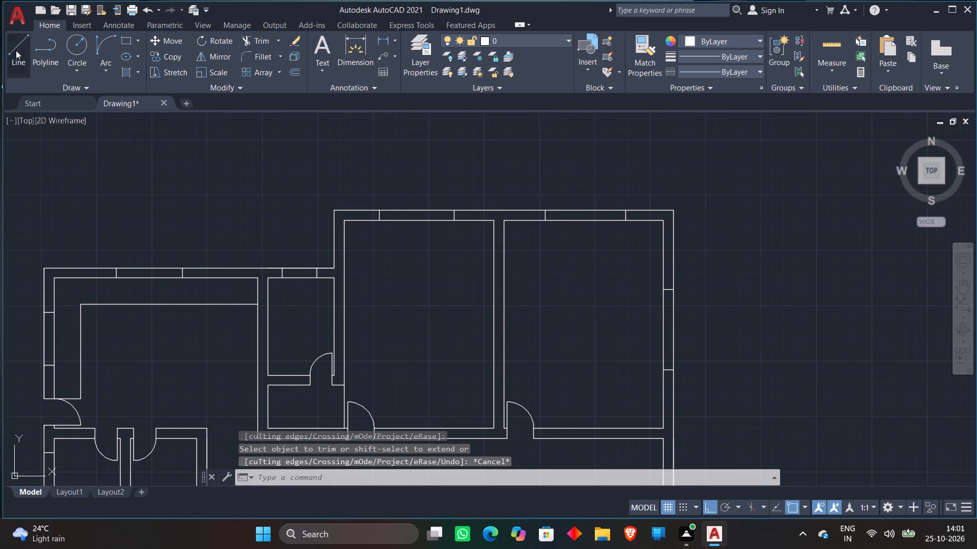
pyautogui.scroll(1, 55, 335)
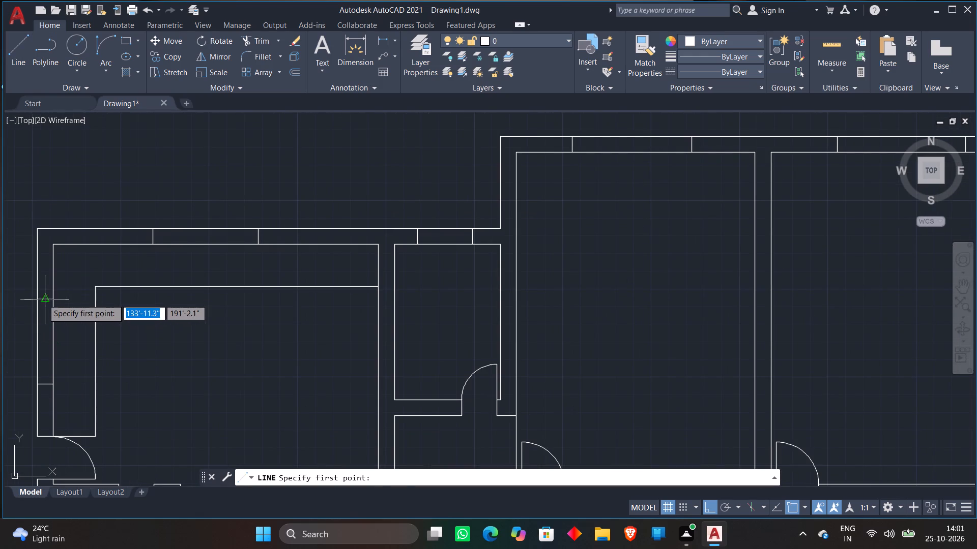
pyautogui.click(43, 299)
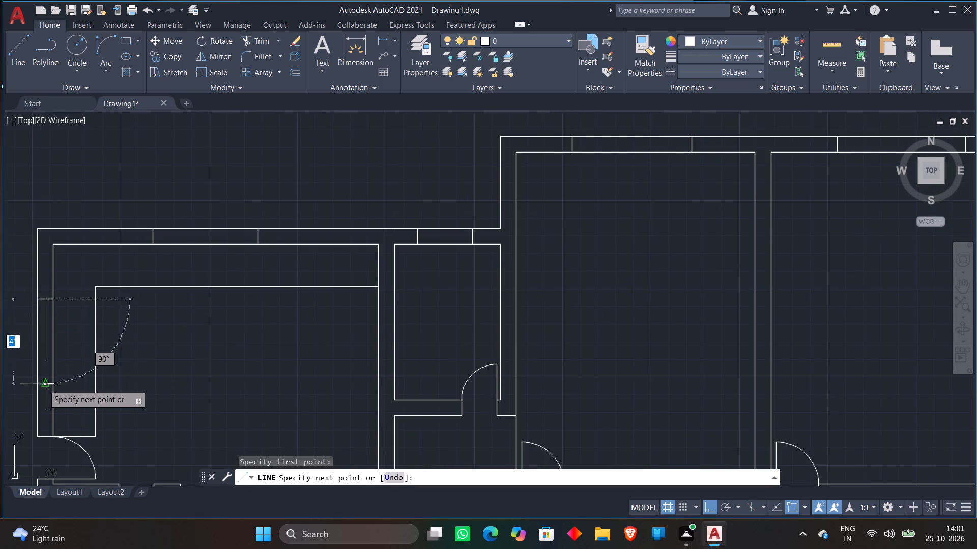
pyautogui.click(43, 385)
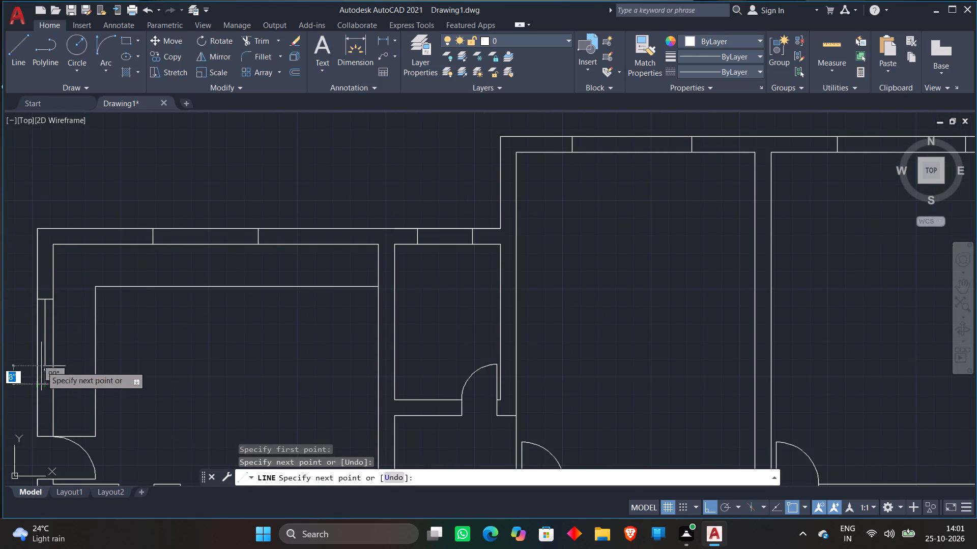
# Draw a horizontal midpoint-to-midpoint window line in the north wall openings of the northwest room and the narrow room east of it.
pyautogui.click(17, 45)
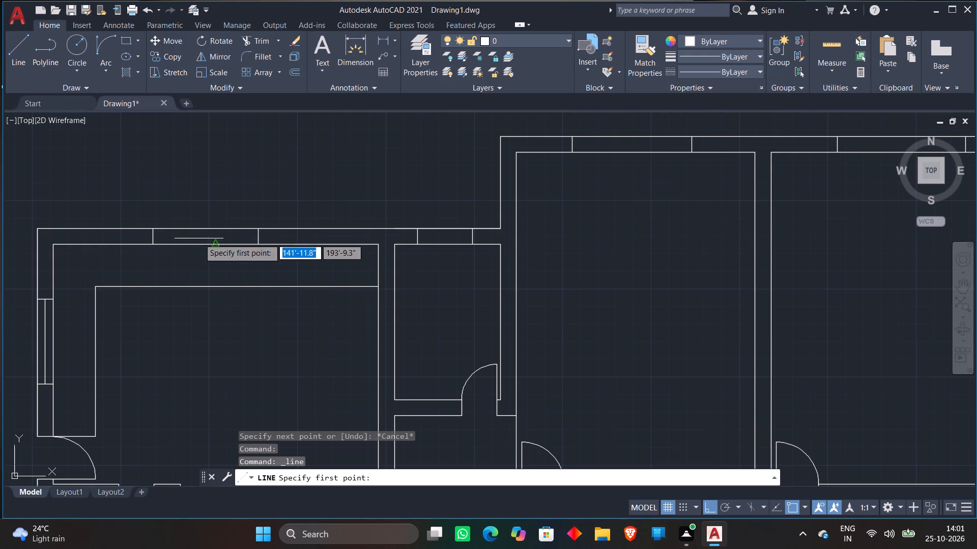
pyautogui.scroll(1, 180, 227)
pyautogui.click(134, 245)
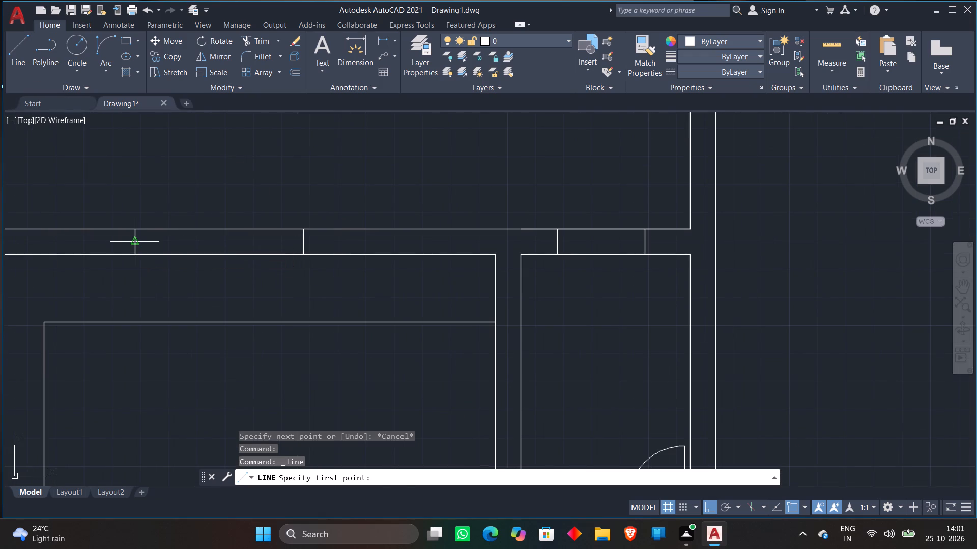
pyautogui.click(305, 245)
pyautogui.click(20, 44)
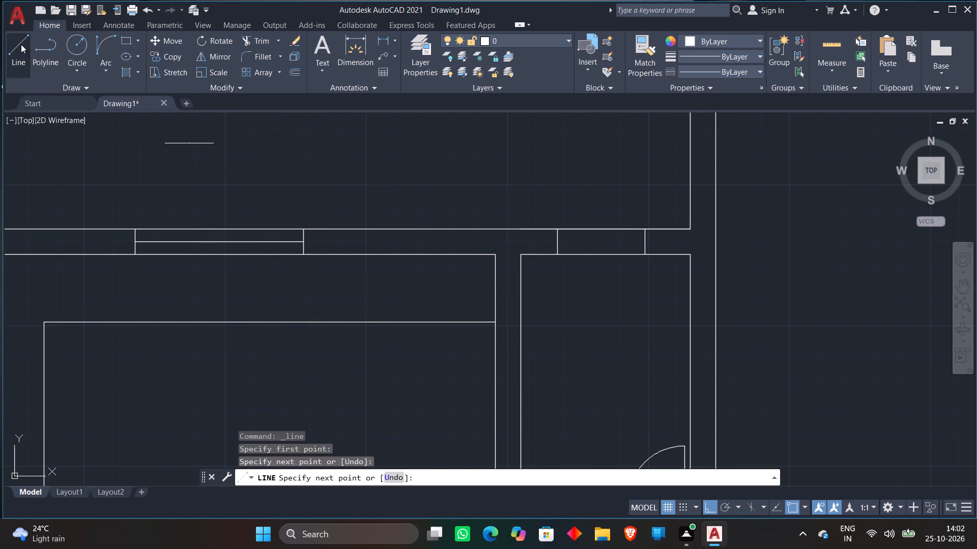
pyautogui.scroll(2, 571, 244)
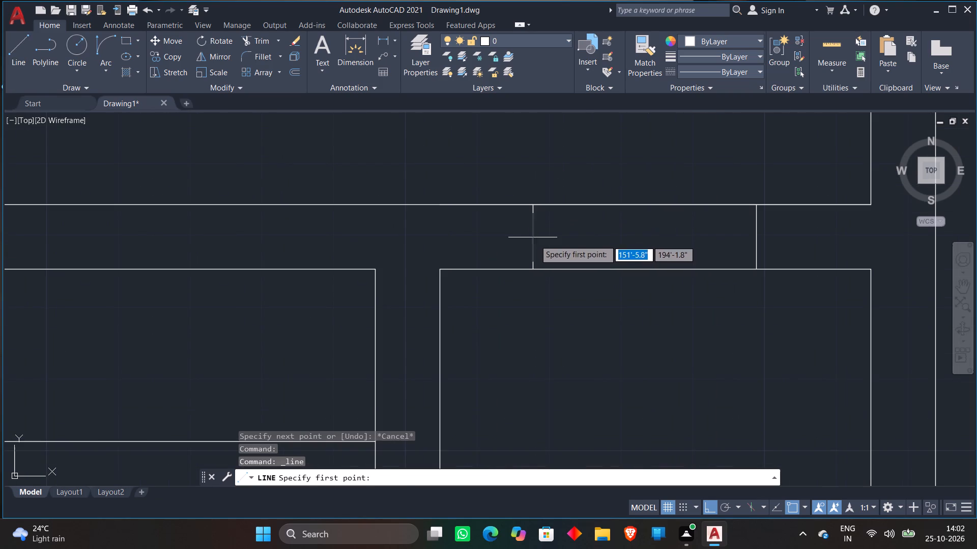
pyautogui.click(534, 239)
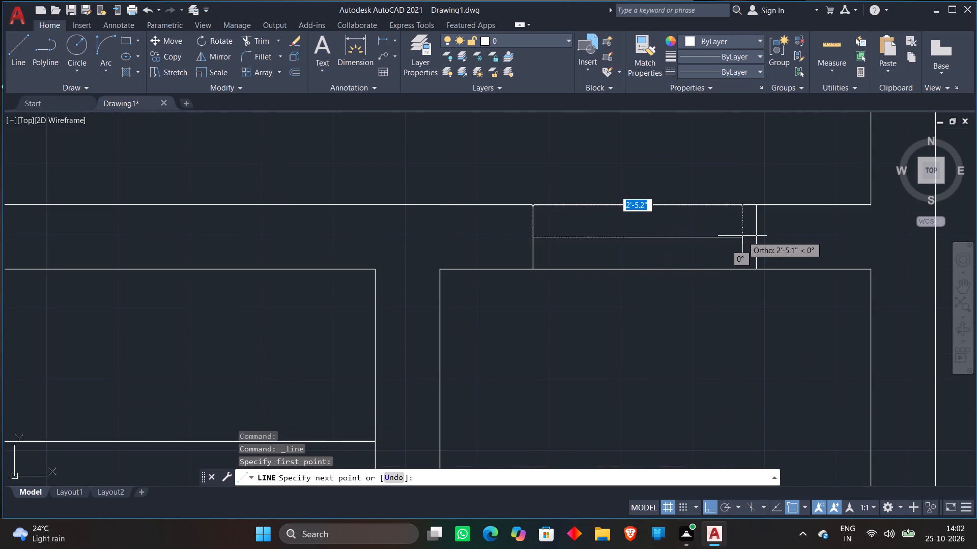
pyautogui.click(756, 238)
# Draw a horizontal window line joining the midpoints of the crossing lines in the north wall of the room west of the northeast corner room.
pyautogui.scroll(-2, 751, 239)
pyautogui.moveTo(746, 242); pyautogui.dragTo(704, 251, button='middle')
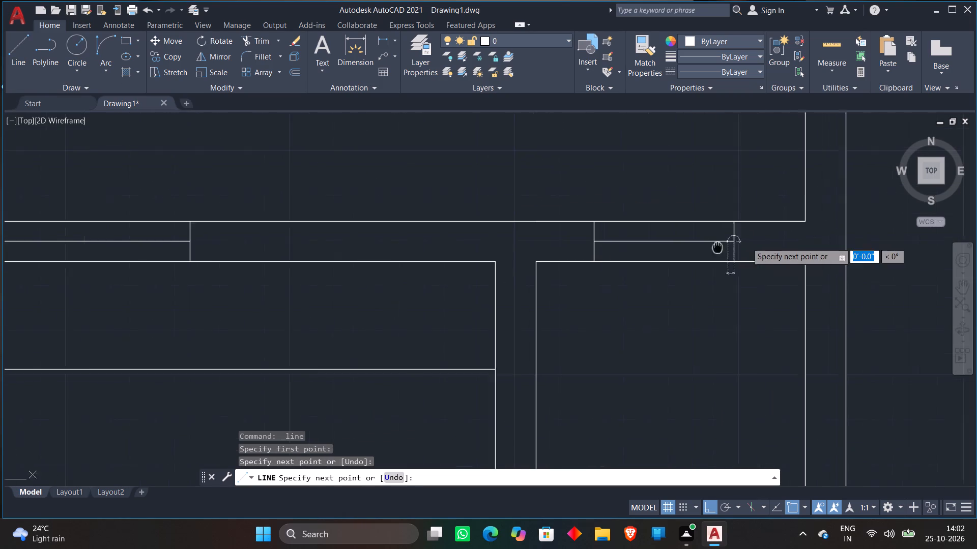
pyautogui.moveTo(704, 251); pyautogui.dragTo(403, 295, button='middle')
pyautogui.moveTo(347, 172); pyautogui.dragTo(338, 290, button='middle')
pyautogui.scroll(-1, 342, 194)
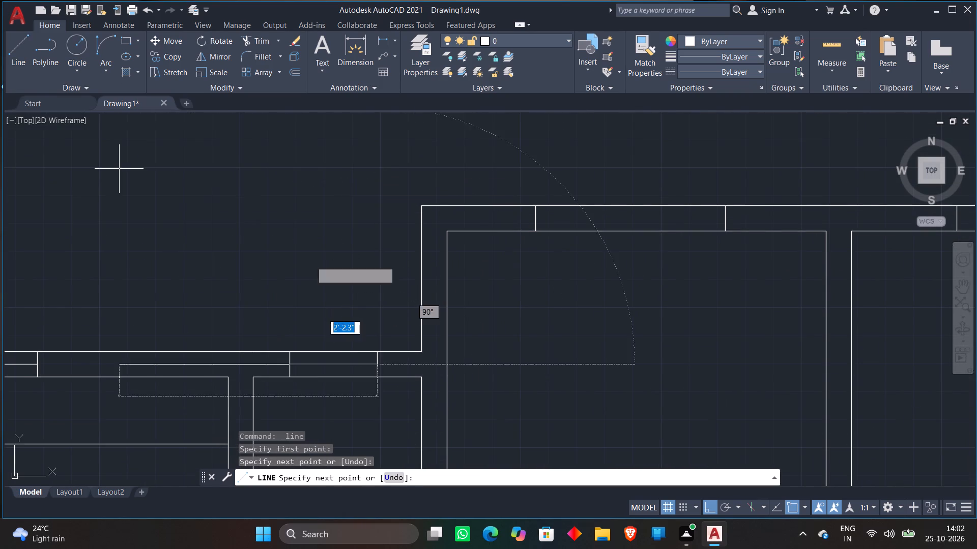
pyautogui.click(7, 49)
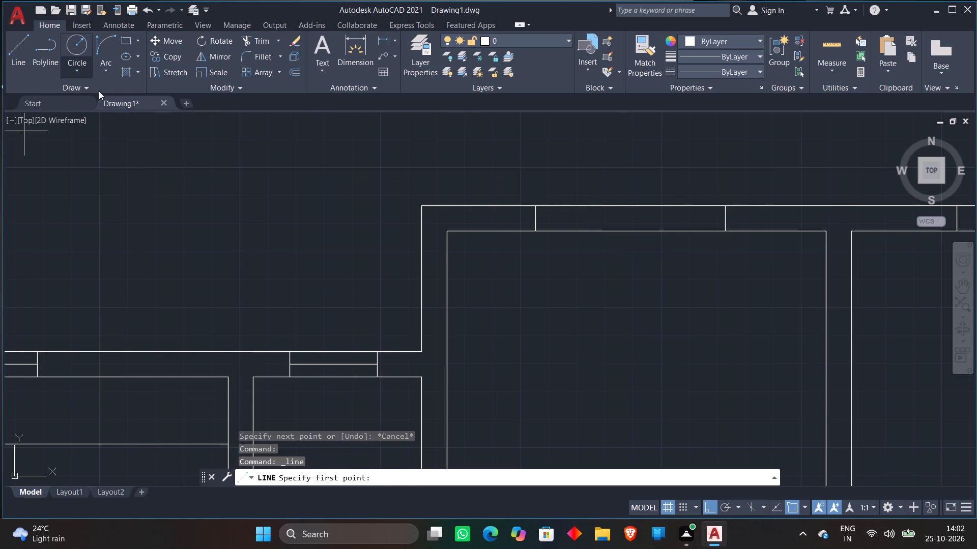
pyautogui.scroll(-1, 216, 210)
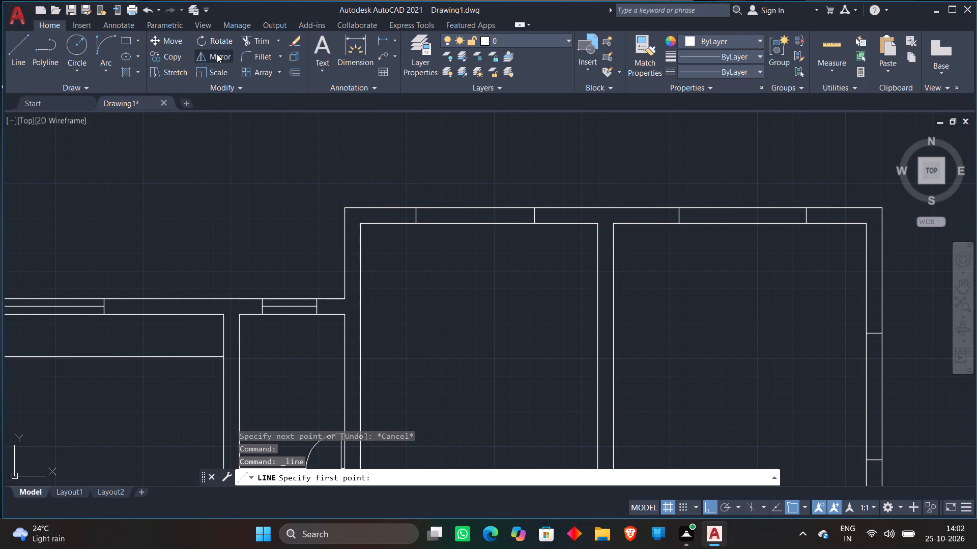
pyautogui.scroll(-2, 309, 117)
pyautogui.scroll(4, 366, 149)
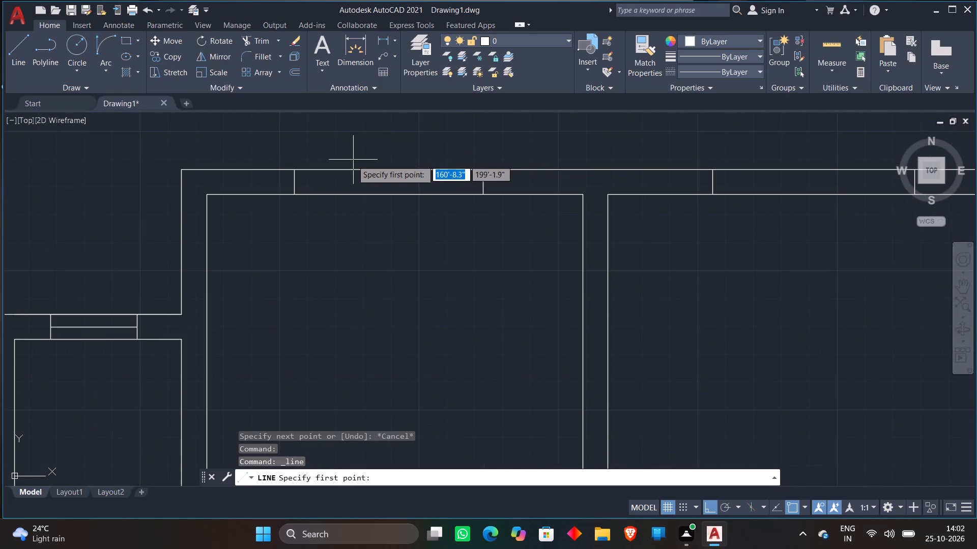
pyautogui.scroll(1, 351, 161)
pyautogui.moveTo(351, 161); pyautogui.dragTo(243, 161, button='middle')
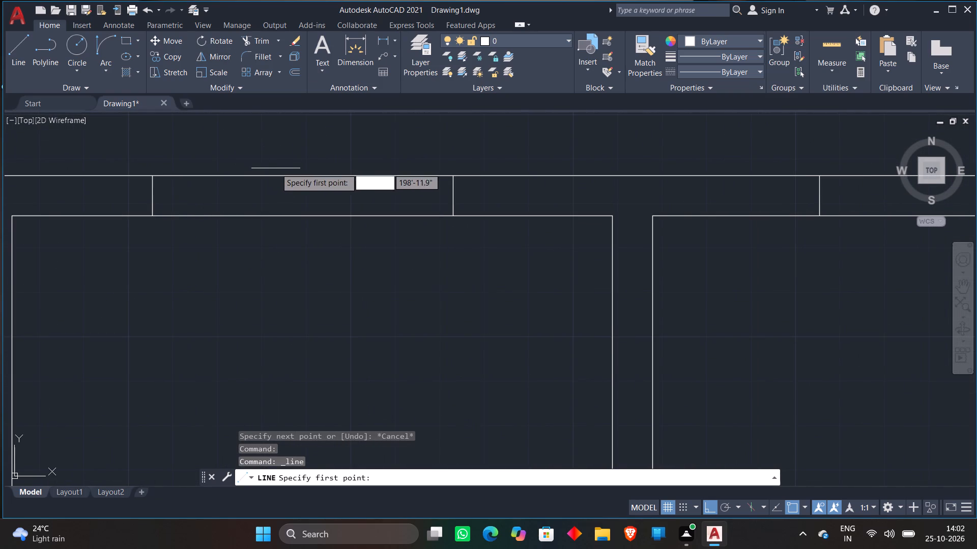
pyautogui.click(155, 197)
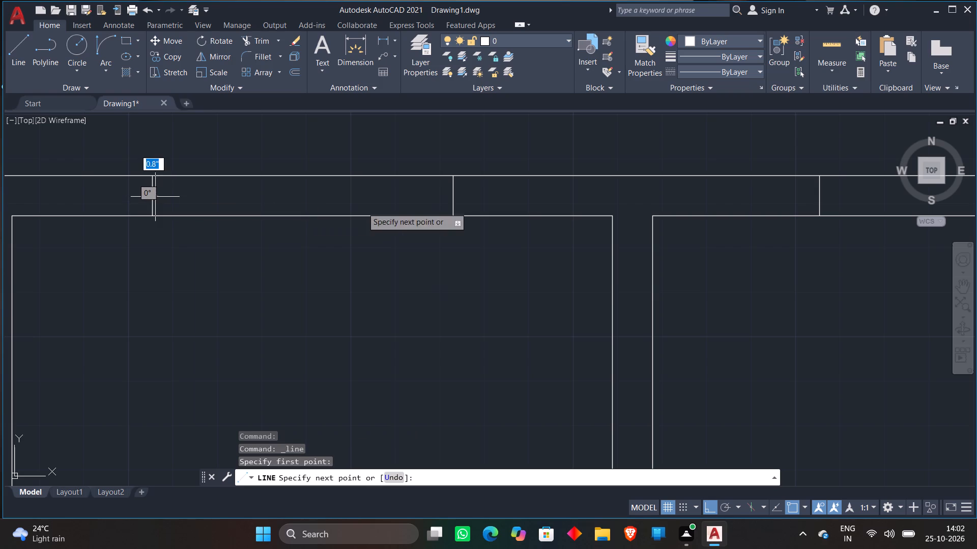
pyautogui.click(456, 197)
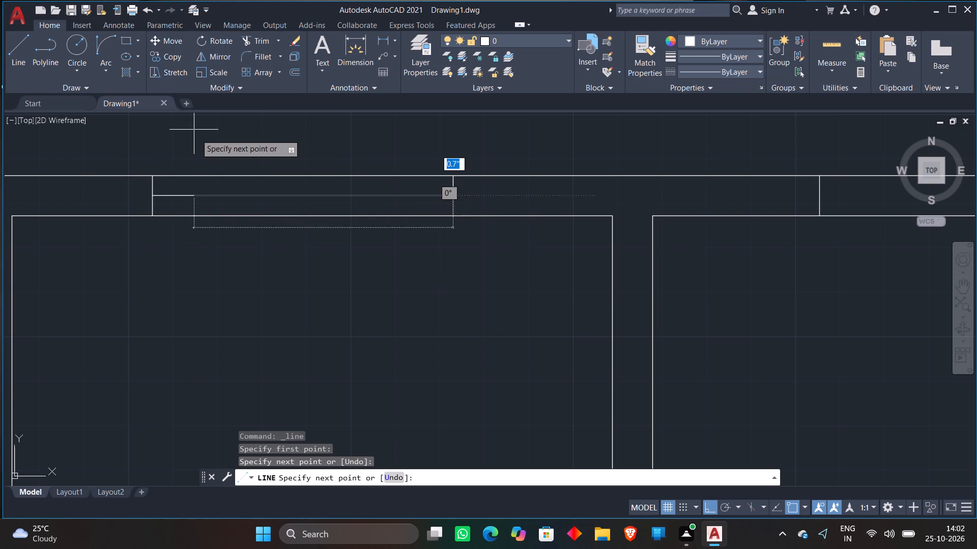
# Draw a horizontal window line joining the midpoints of the two crossing lines in the northeast corner room's north wall.
pyautogui.click(22, 43)
pyautogui.scroll(-1, 104, 153)
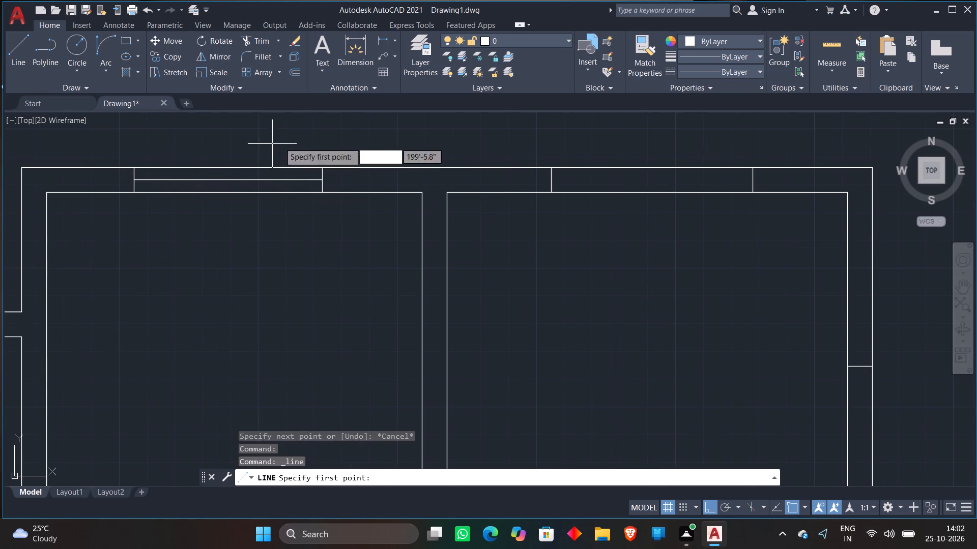
pyautogui.moveTo(334, 141); pyautogui.dragTo(0, 182, button='middle')
pyautogui.scroll(-1, 0, 182)
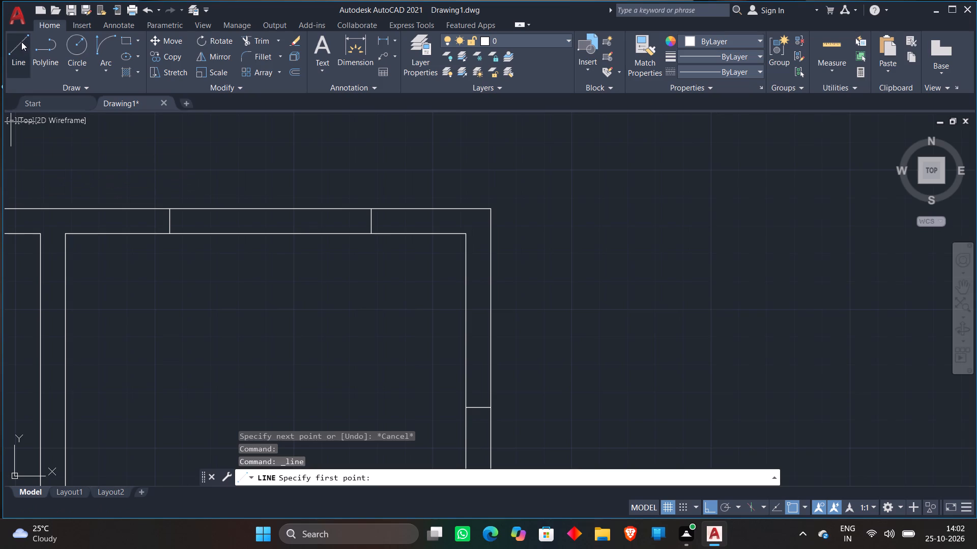
pyautogui.click(21, 42)
pyautogui.click(168, 220)
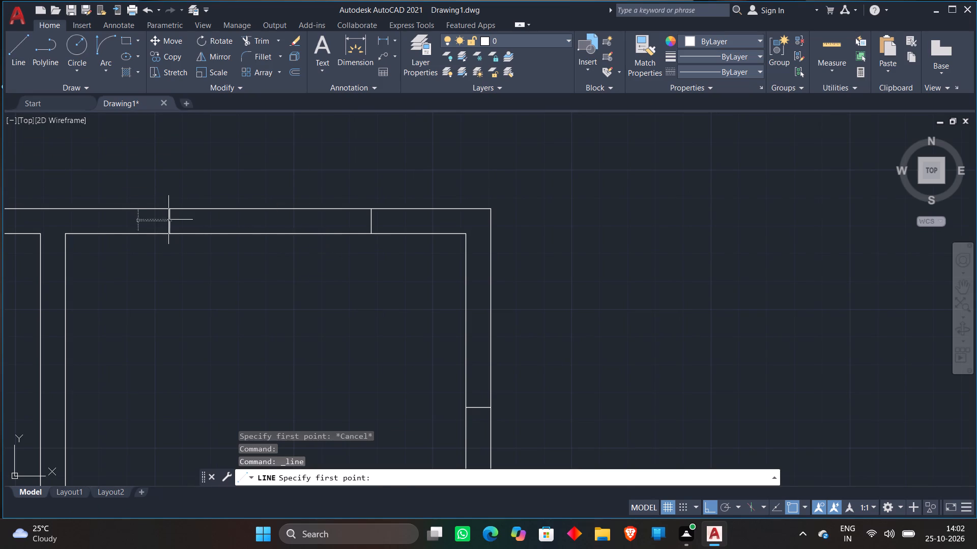
pyautogui.click(370, 221)
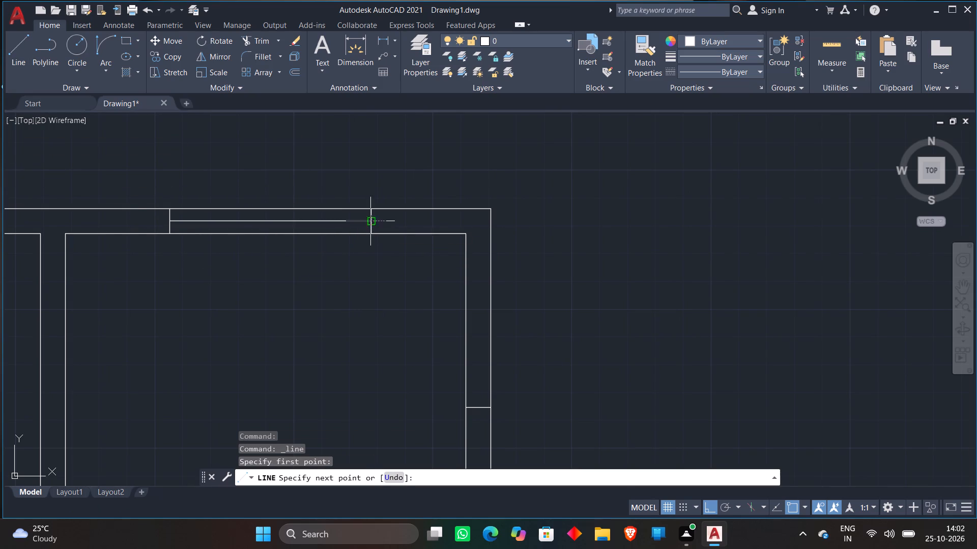
pyautogui.scroll(-1, 370, 221)
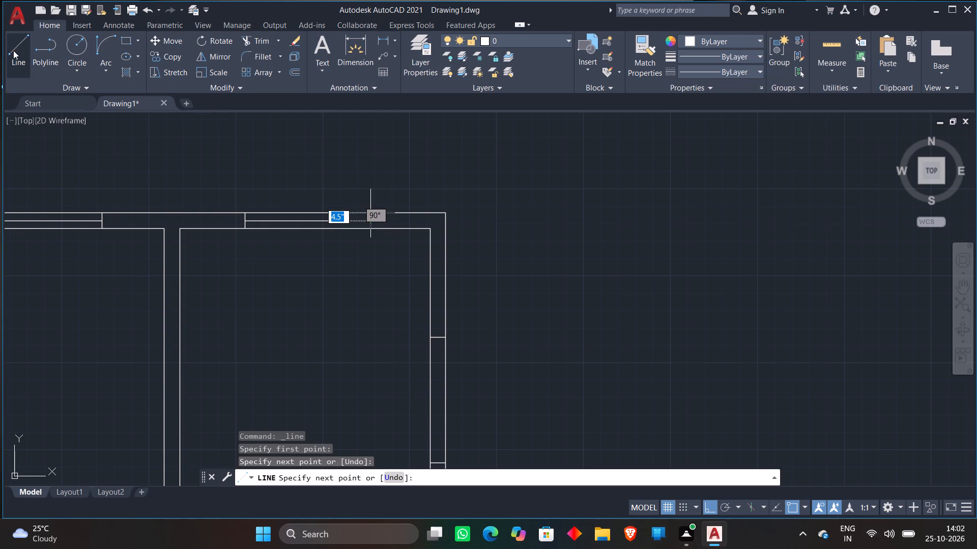
# Draw a vertical window line joining the midpoints of the two crossing lines in the northeast corner room's east wall.
pyautogui.click(13, 50)
pyautogui.scroll(-2, 380, 189)
pyautogui.moveTo(463, 244); pyautogui.dragTo(484, 206, button='middle')
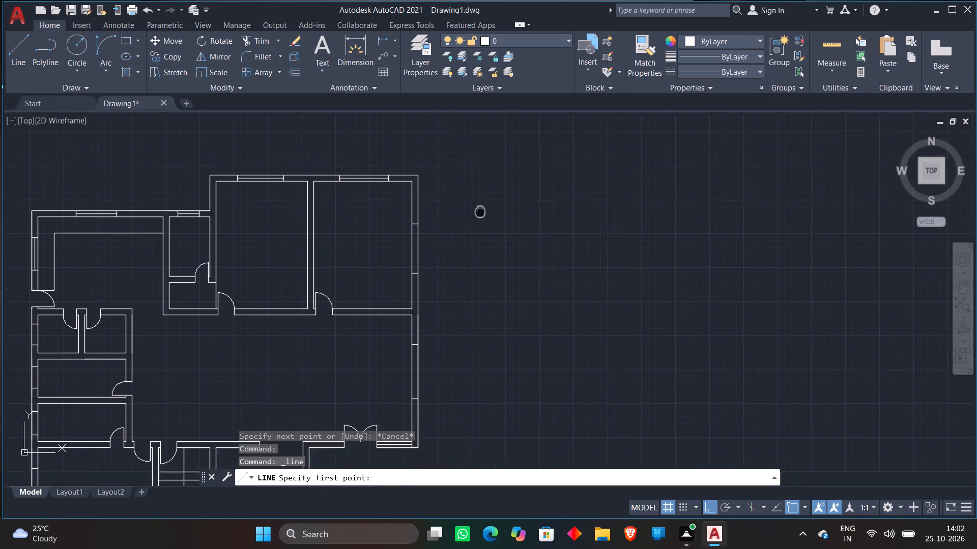
pyautogui.moveTo(484, 206); pyautogui.dragTo(519, 168, button='middle')
pyautogui.scroll(3, 467, 194)
pyautogui.scroll(-1, 476, 184)
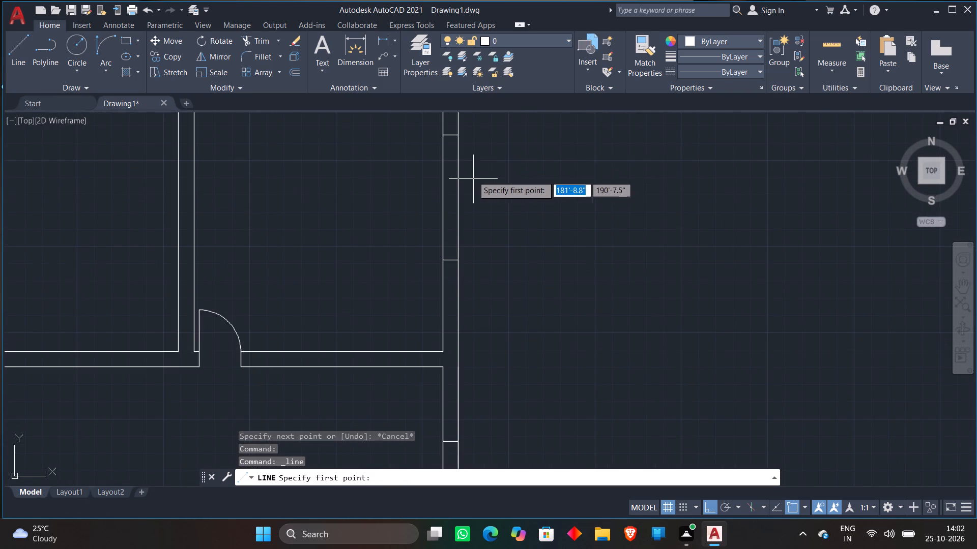
pyautogui.click(447, 136)
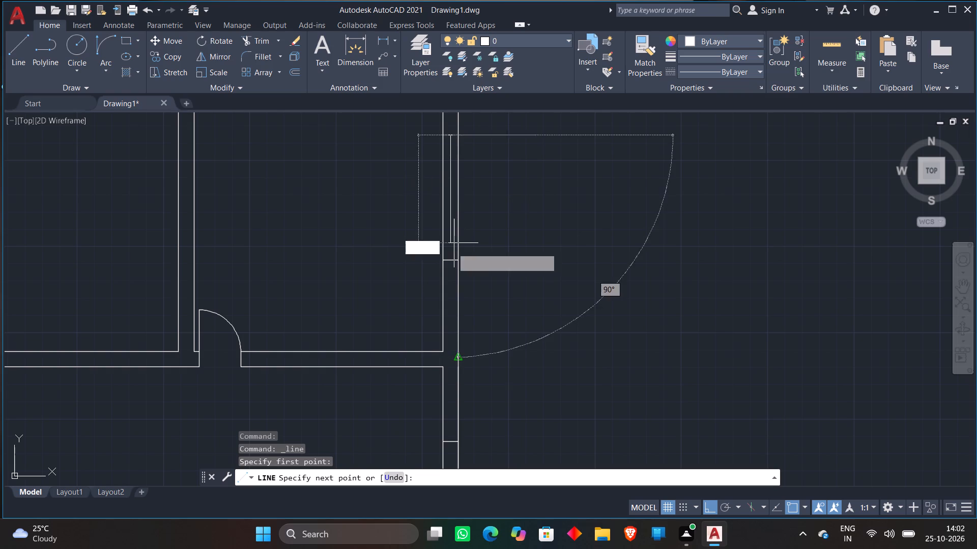
pyautogui.scroll(3, 452, 249)
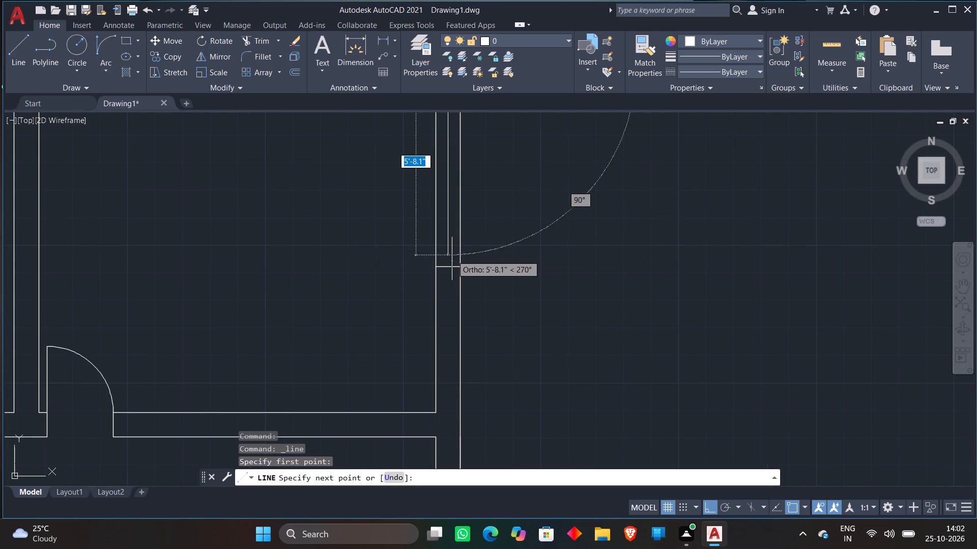
pyautogui.click(452, 262)
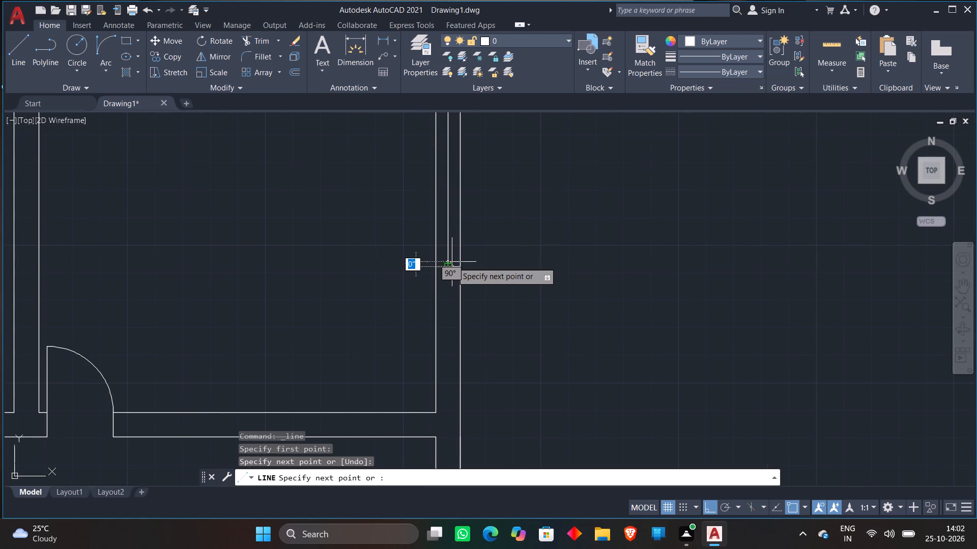
pyautogui.press('space')
# Draw a vertical midpoint-to-midpoint window line in the large central hall's east wall opening, north of the double door.
pyautogui.scroll(-5, 321, 276)
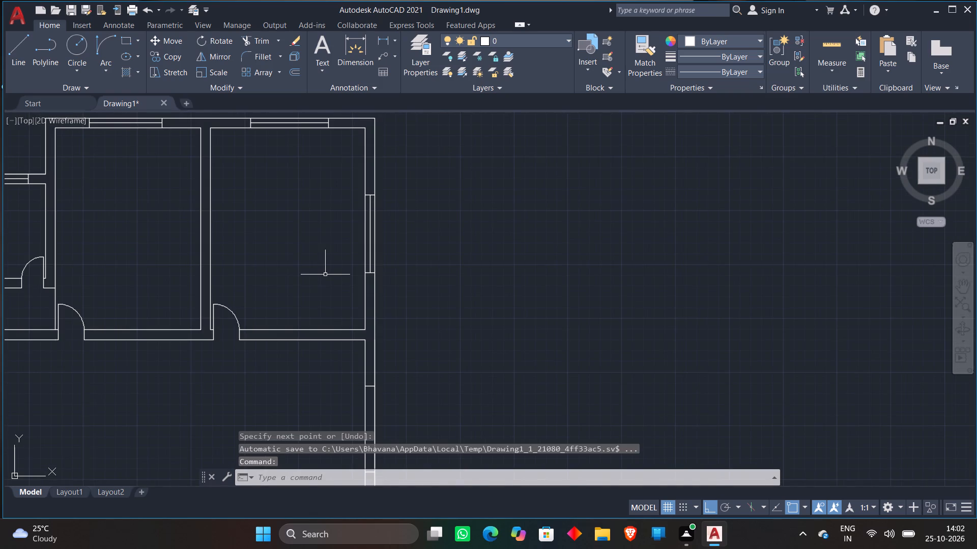
pyautogui.scroll(-1, 326, 274)
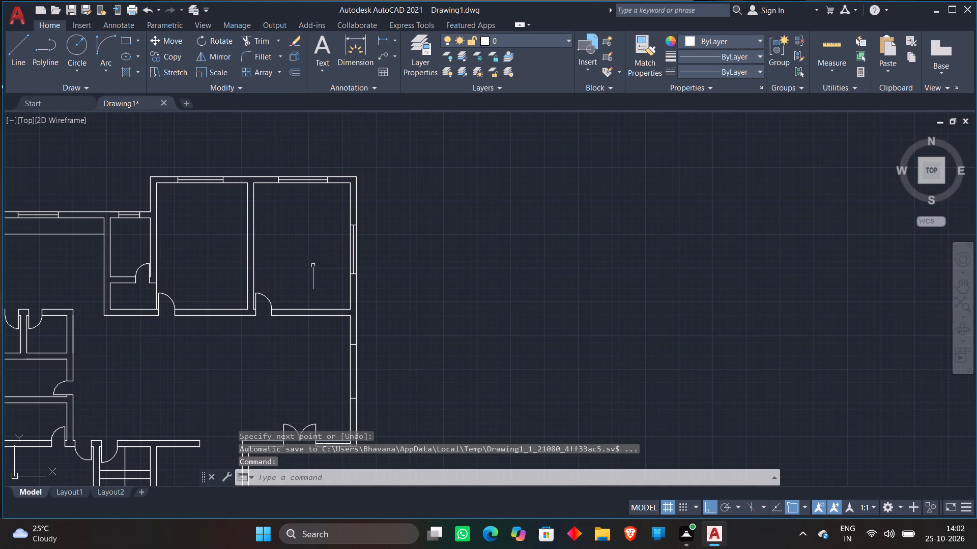
pyautogui.scroll(-1, 406, 273)
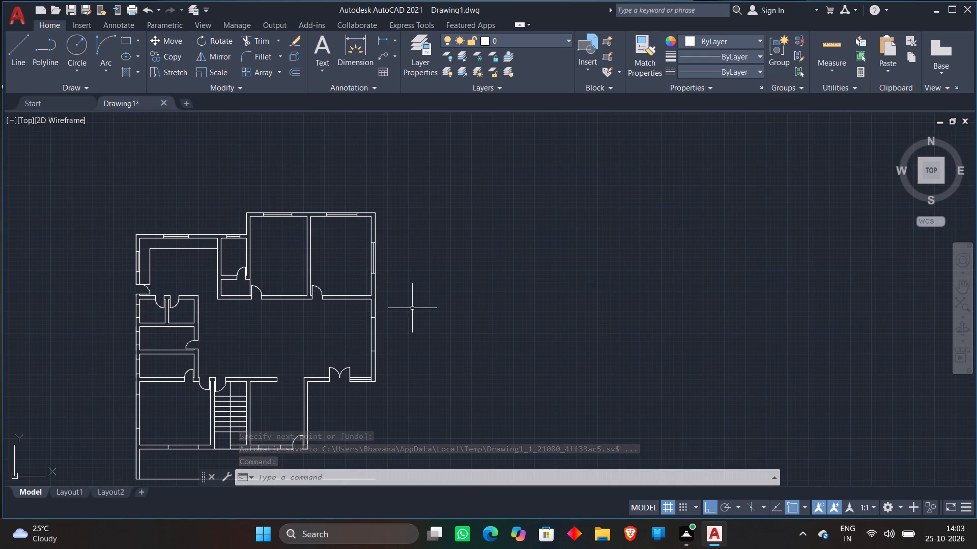
pyautogui.moveTo(411, 308); pyautogui.dragTo(426, 207, button='middle')
pyautogui.scroll(2, 397, 248)
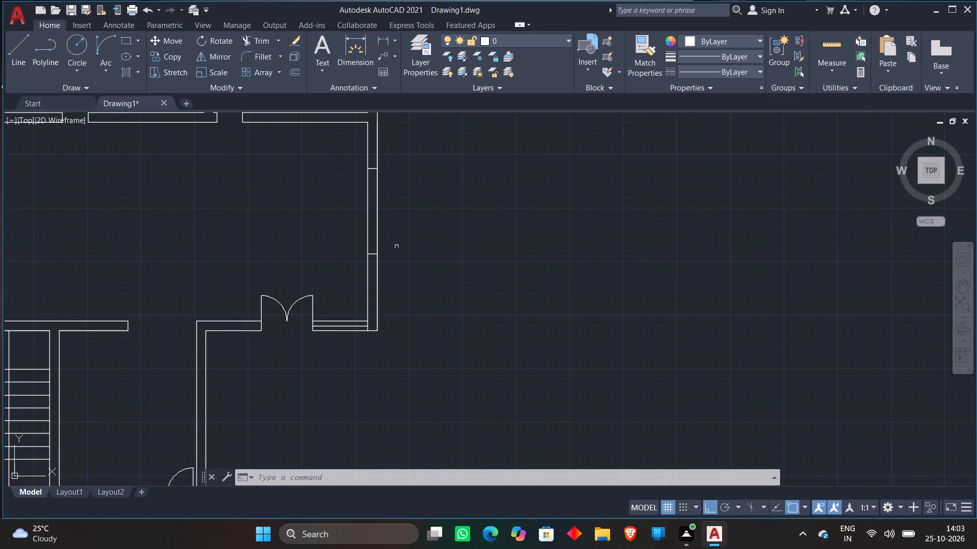
pyautogui.click(14, 50)
pyautogui.scroll(2, 398, 187)
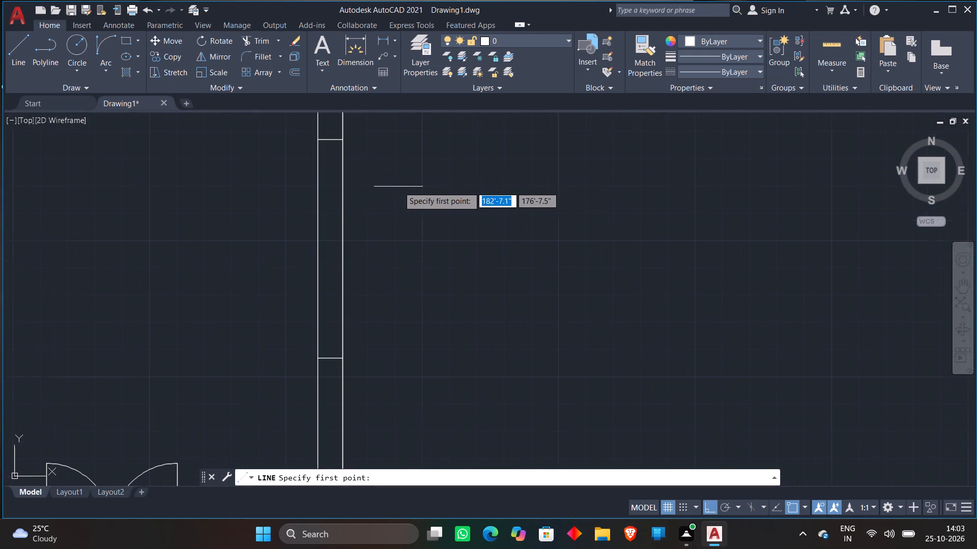
pyautogui.click(330, 140)
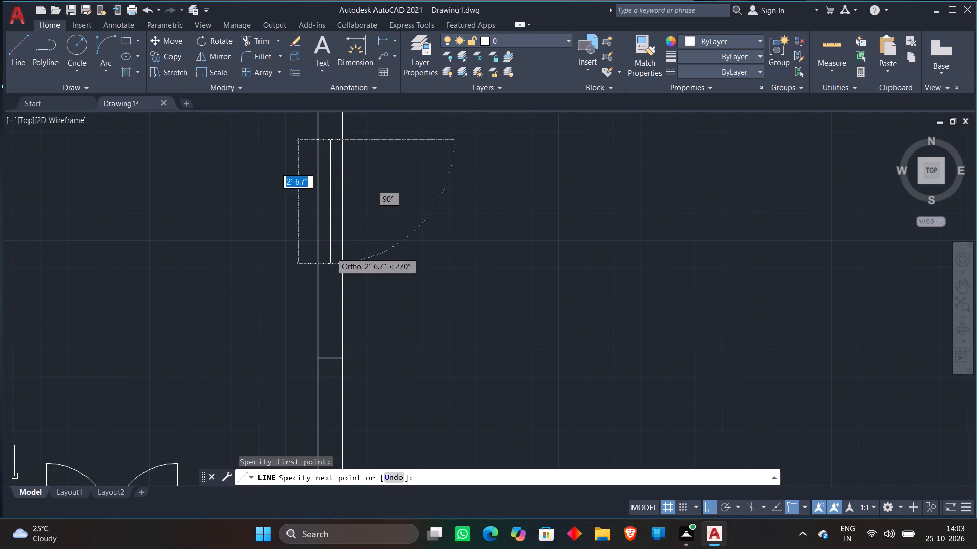
pyautogui.click(334, 355)
pyautogui.press('space')
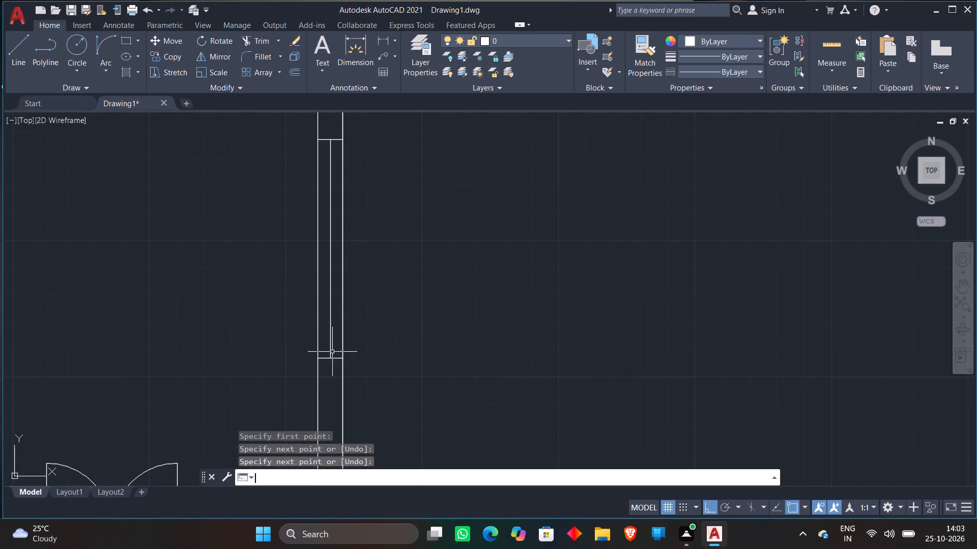
# Draw a vertical midpoint-to-midpoint window line in the west wall opening of the western paired small room.
pyautogui.scroll(-4, 332, 352)
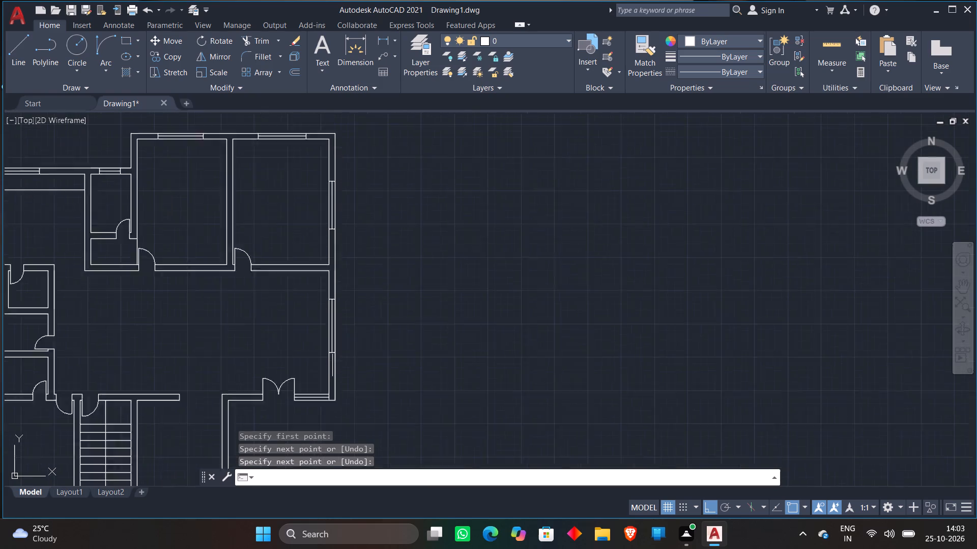
pyautogui.scroll(-1, 391, 321)
pyautogui.moveTo(219, 292); pyautogui.dragTo(219, 292, button='middle')
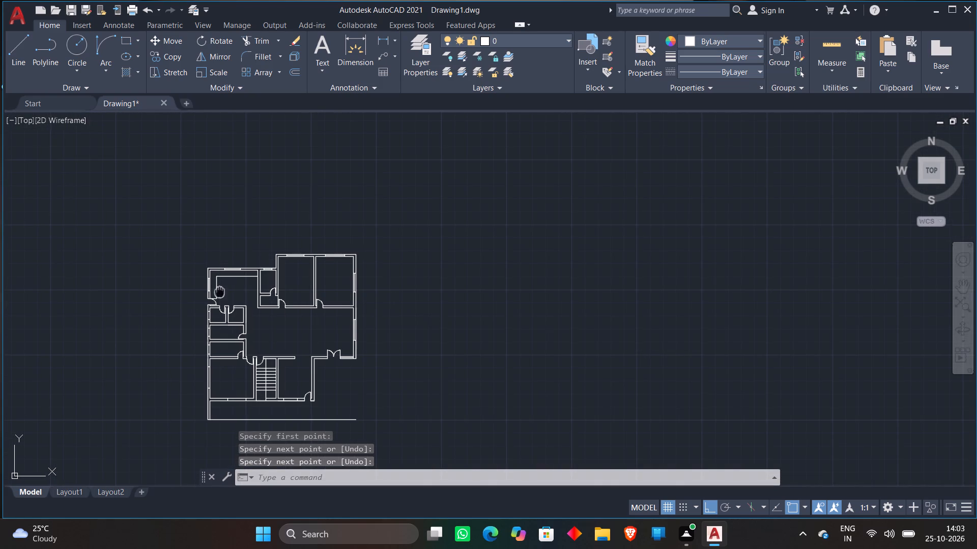
pyautogui.moveTo(219, 292); pyautogui.dragTo(312, 268, button='middle')
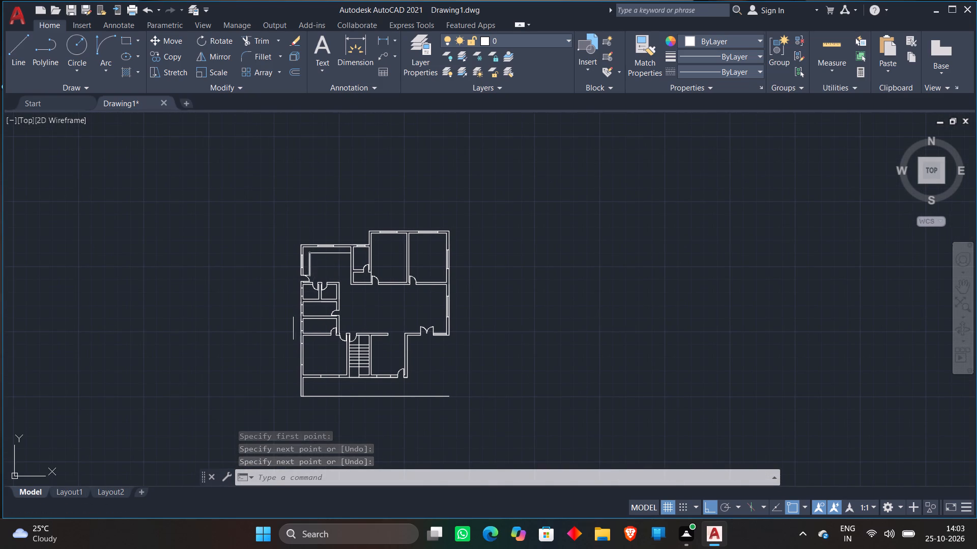
pyautogui.scroll(4, 299, 313)
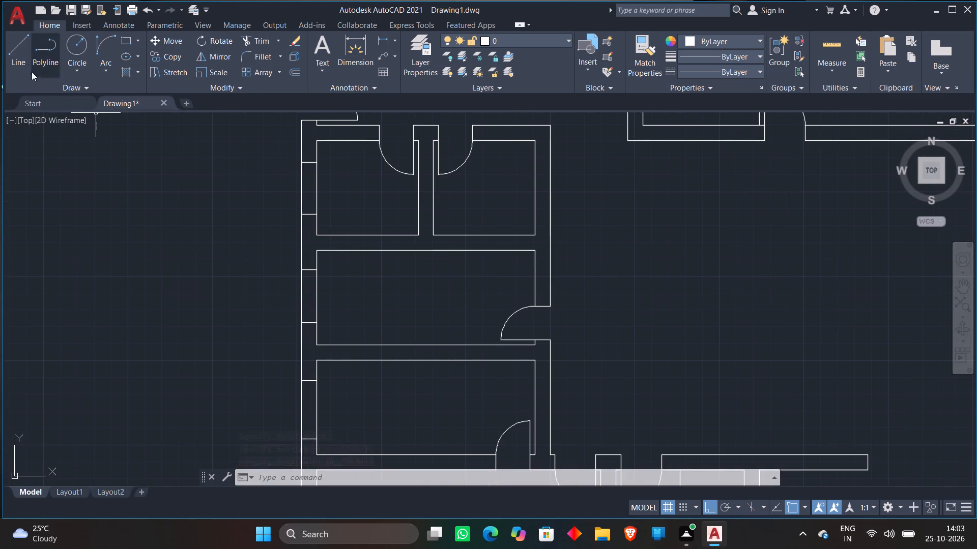
pyautogui.click(18, 49)
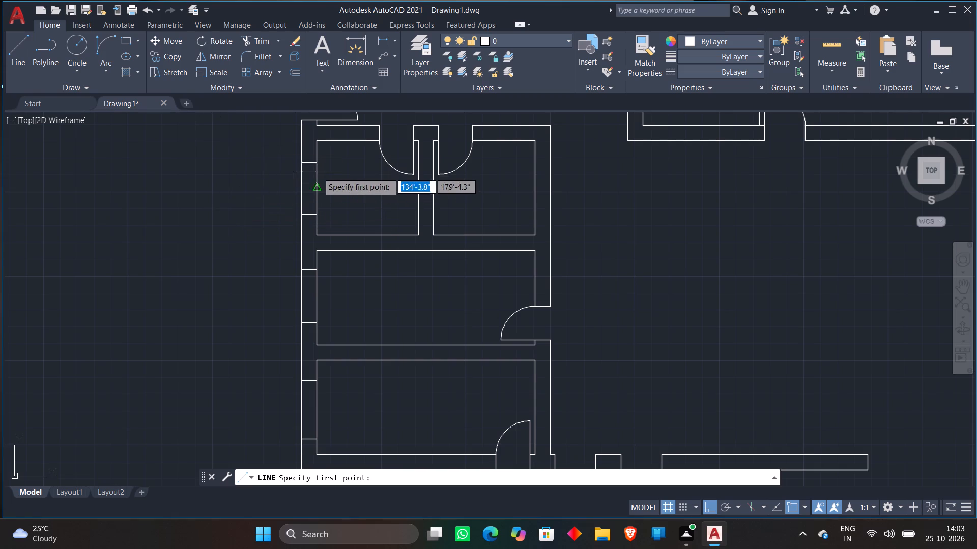
pyautogui.click(308, 164)
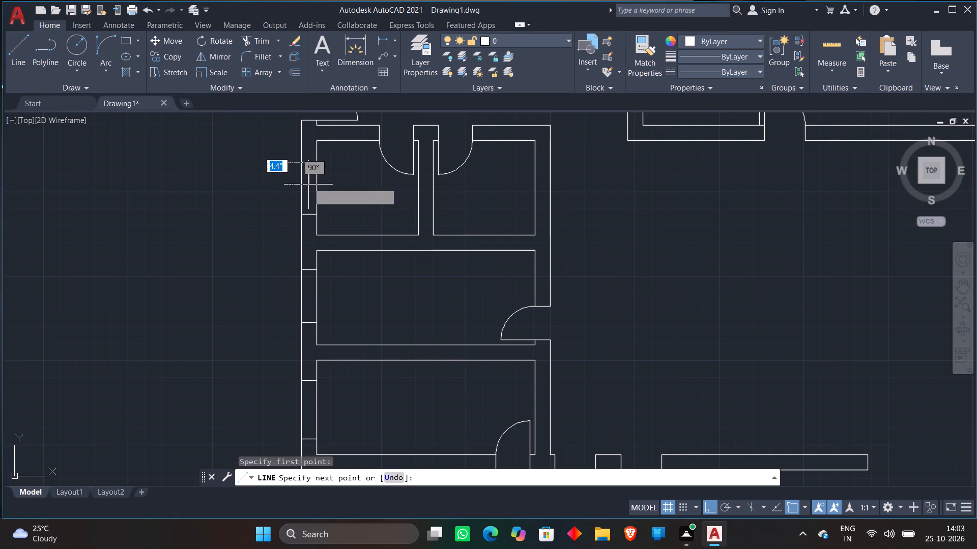
pyautogui.click(309, 210)
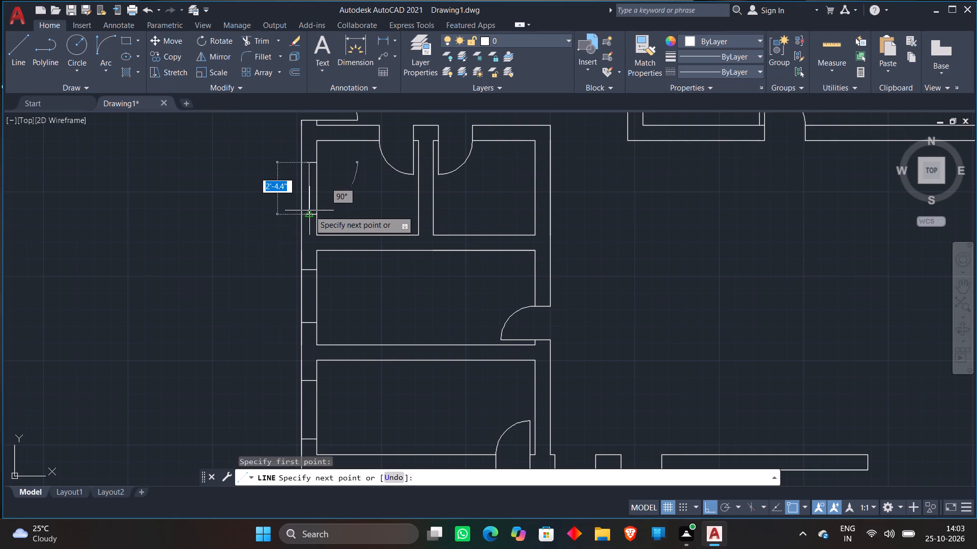
pyautogui.press('space')
# Draw a vertical midpoint-to-midpoint window line in the west wall opening of the room just south of the paired small rooms.
pyautogui.scroll(-1, 342, 199)
pyautogui.moveTo(342, 199); pyautogui.dragTo(416, 162, button='middle')
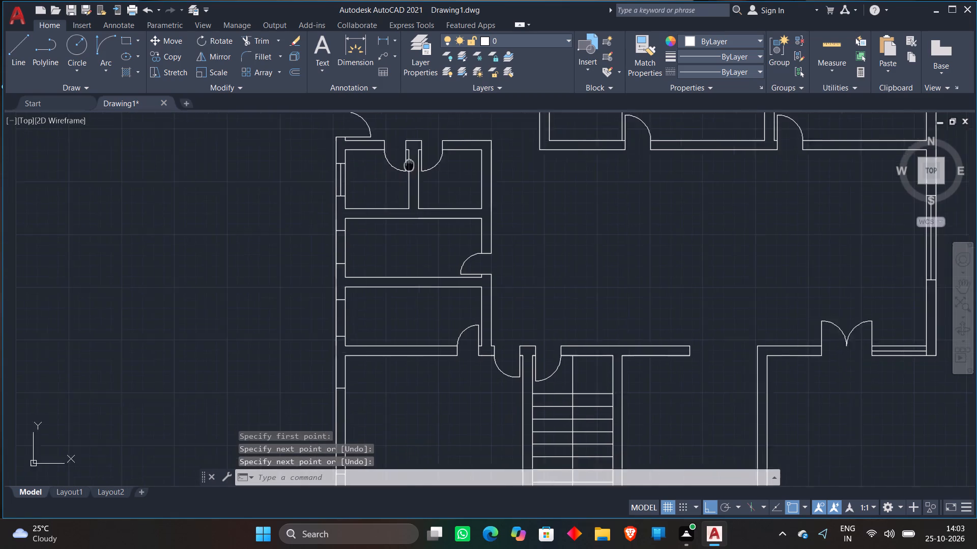
pyautogui.moveTo(416, 162); pyautogui.dragTo(423, 159, button='middle')
pyautogui.click(16, 52)
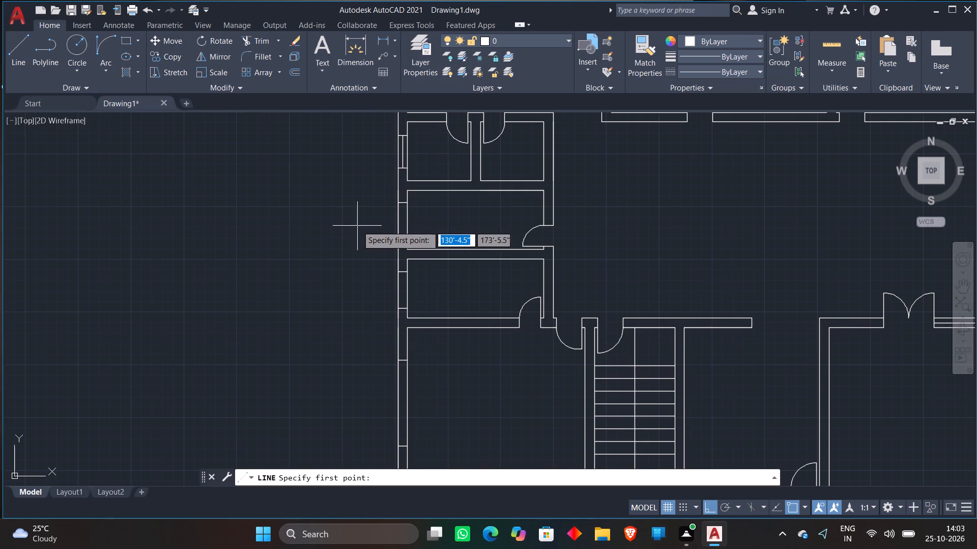
pyautogui.scroll(1, 383, 226)
pyautogui.click(410, 191)
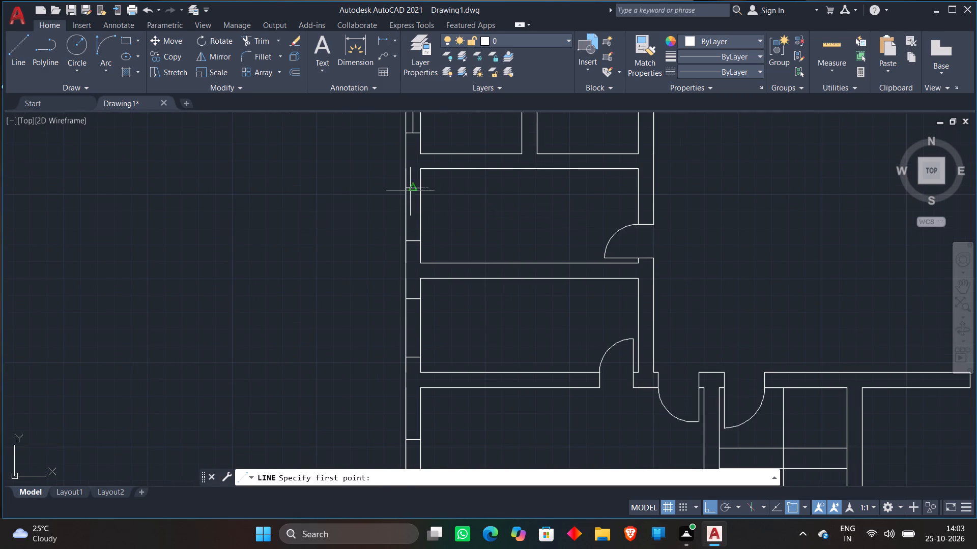
pyautogui.click(413, 243)
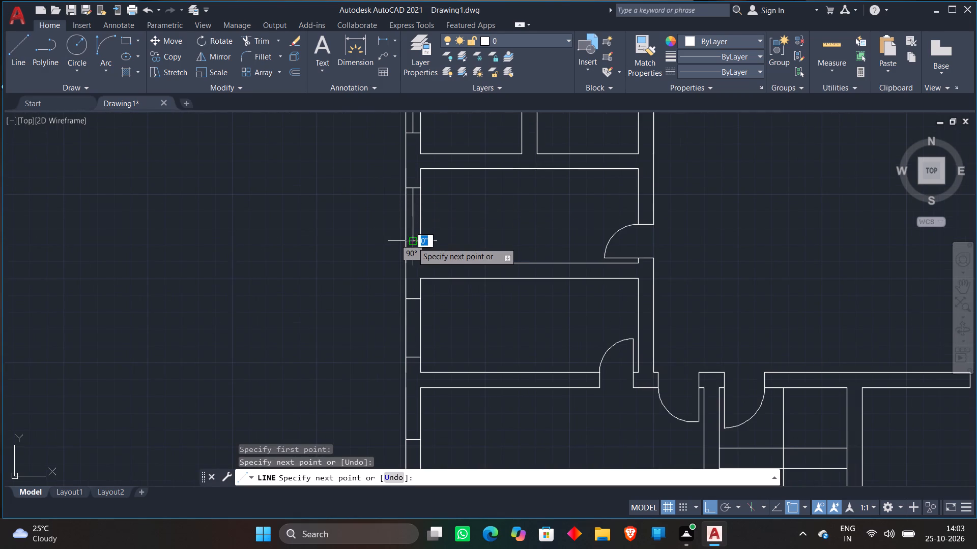
pyautogui.press('space')
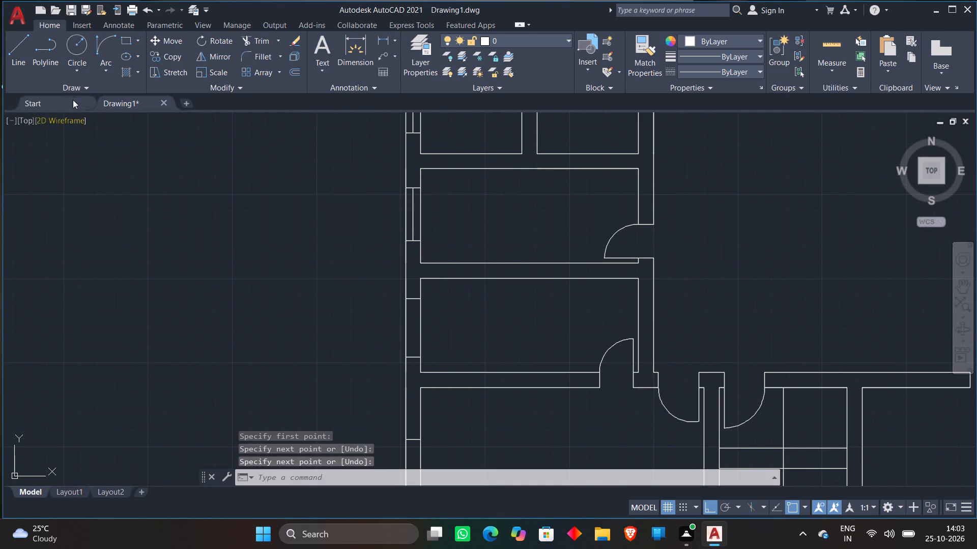
# Draw a vertical midpoint-to-midpoint window line in the west wall opening of the small room directly north of the southwest room.
pyautogui.click(20, 48)
pyautogui.scroll(1, 443, 322)
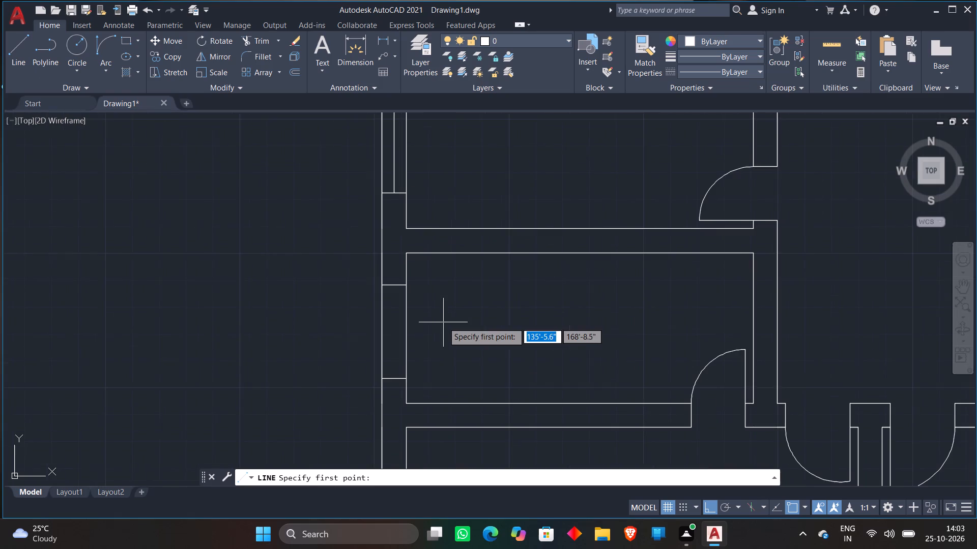
pyautogui.moveTo(444, 322); pyautogui.dragTo(453, 284, button='middle')
pyautogui.scroll(2, 451, 283)
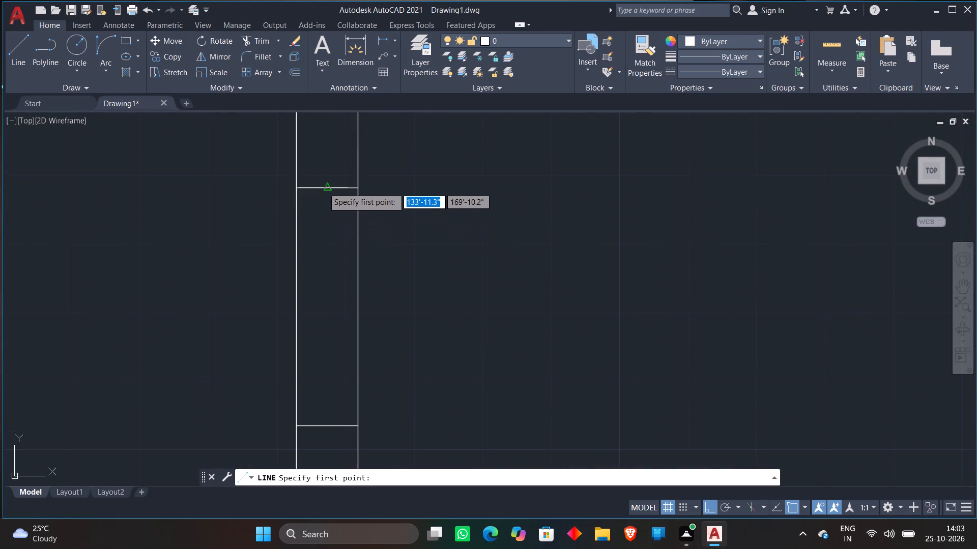
pyautogui.click(325, 188)
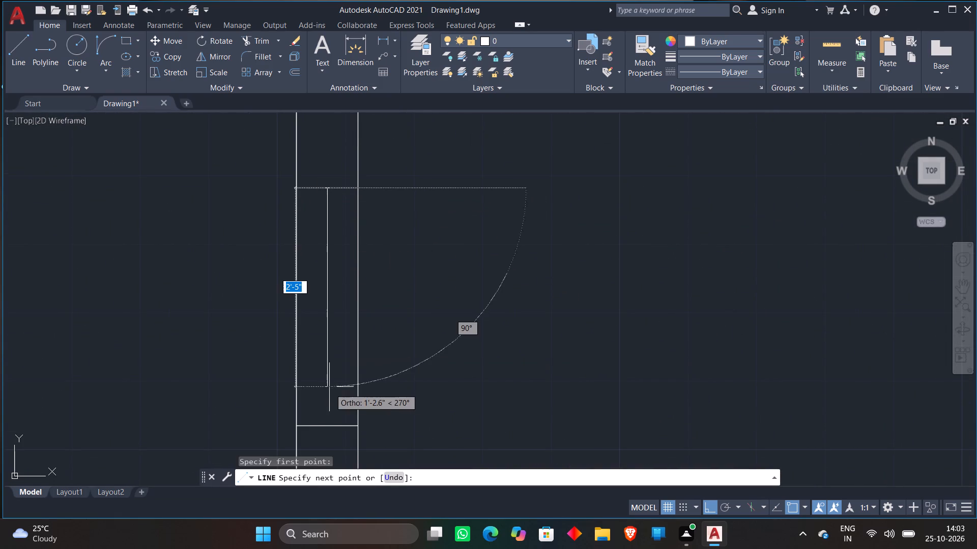
pyautogui.click(332, 432)
pyautogui.press('space')
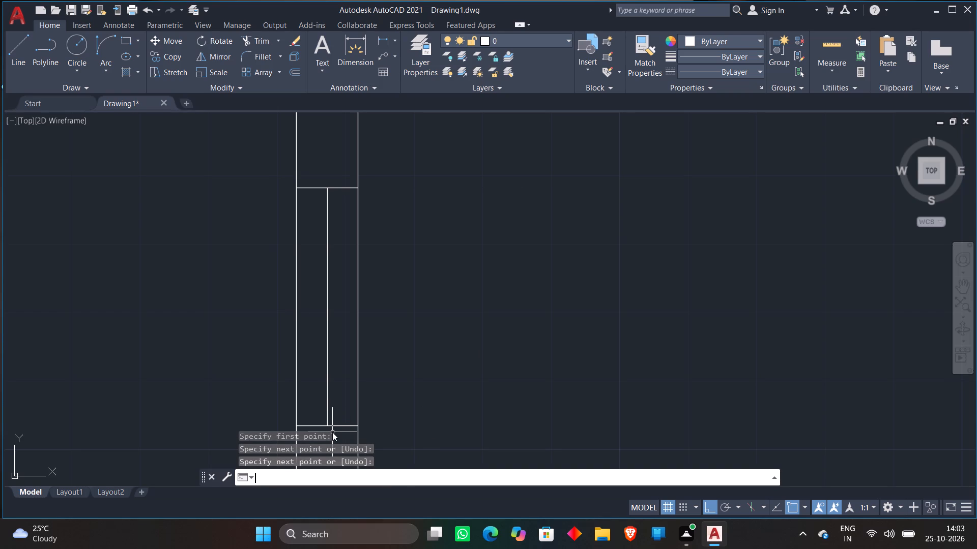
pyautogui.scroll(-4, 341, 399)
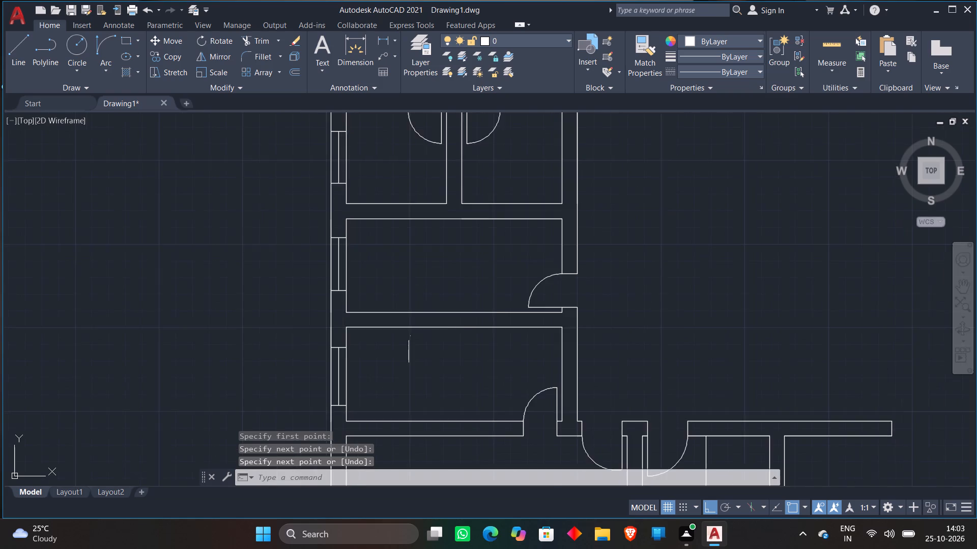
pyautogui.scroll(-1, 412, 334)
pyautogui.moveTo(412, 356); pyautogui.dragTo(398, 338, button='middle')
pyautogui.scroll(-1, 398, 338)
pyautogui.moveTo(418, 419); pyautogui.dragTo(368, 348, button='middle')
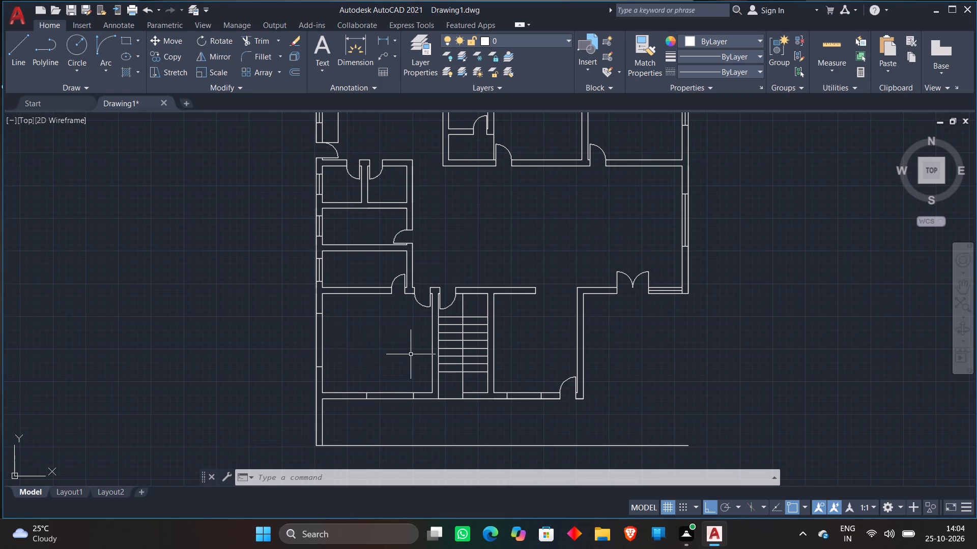
# Draw a vertical midpoint-to-midpoint window line in the west wall opening of the large southwest room.
pyautogui.scroll(2, 410, 354)
pyautogui.click(10, 52)
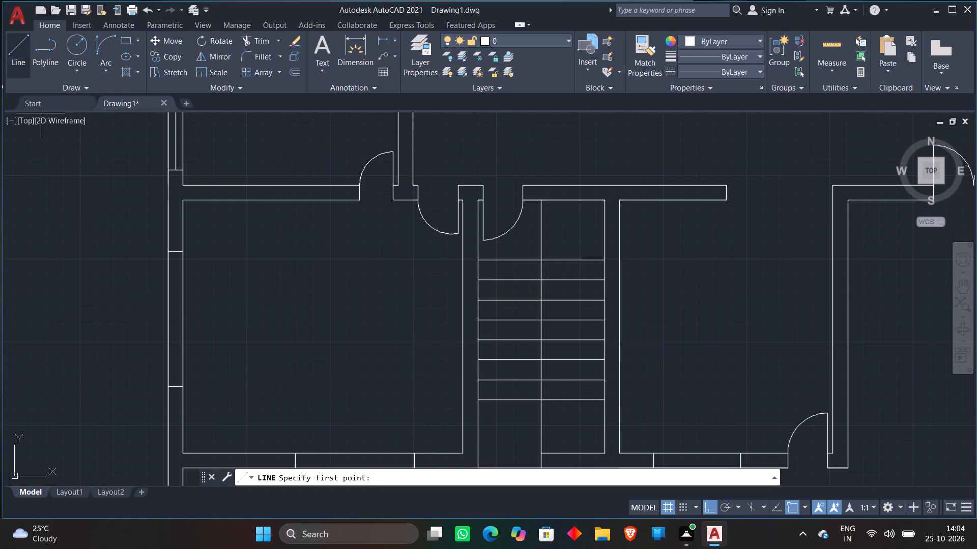
pyautogui.scroll(-1, 256, 323)
pyautogui.moveTo(256, 323); pyautogui.dragTo(284, 293, button='middle')
pyautogui.scroll(1, 252, 277)
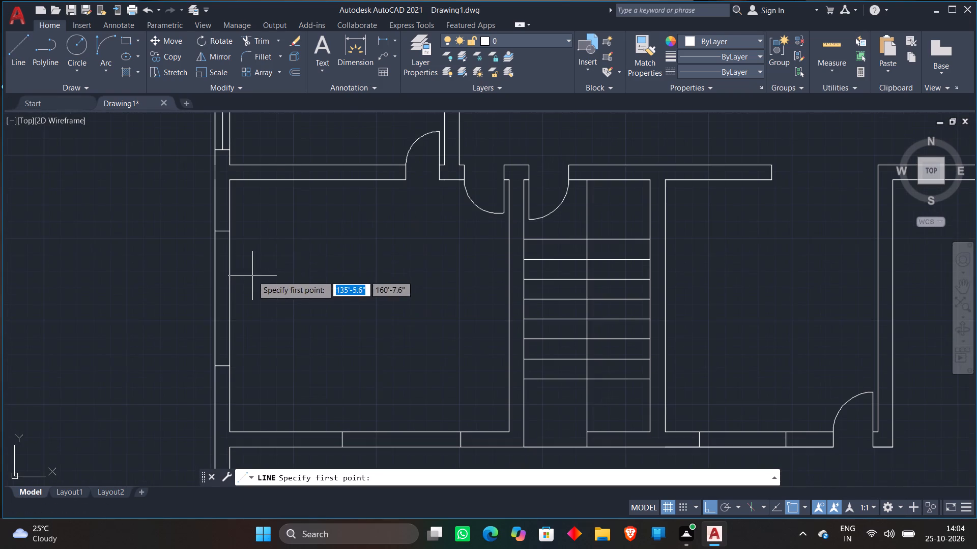
pyautogui.click(221, 232)
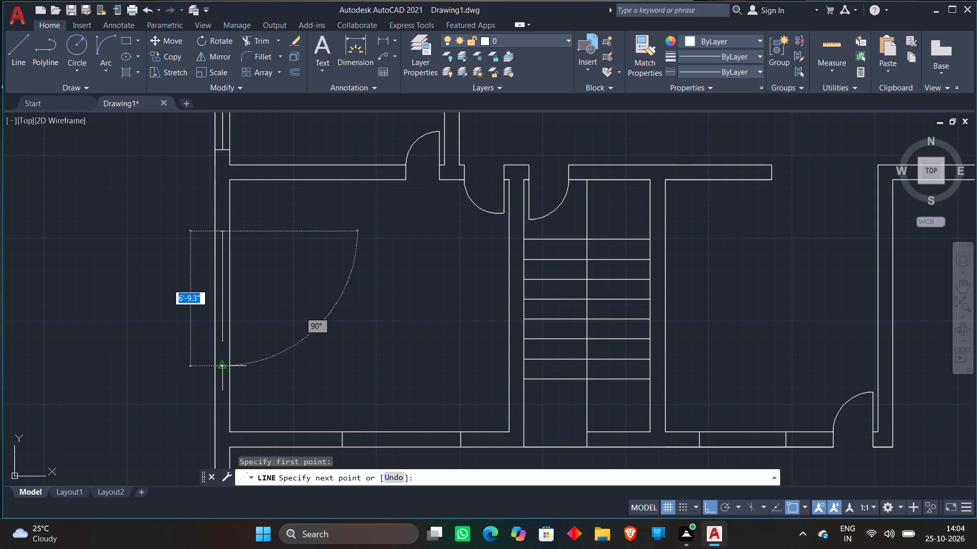
pyautogui.scroll(3, 220, 362)
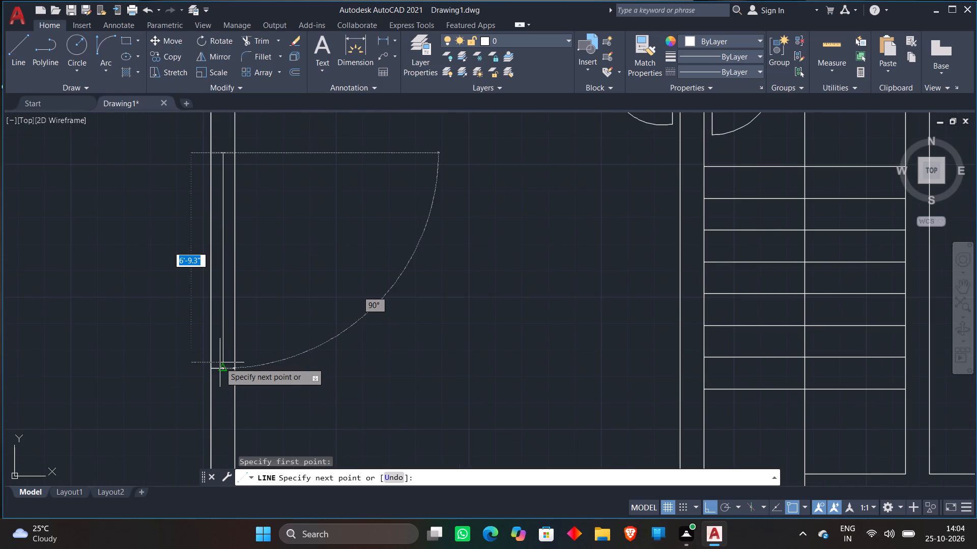
pyautogui.click(220, 362)
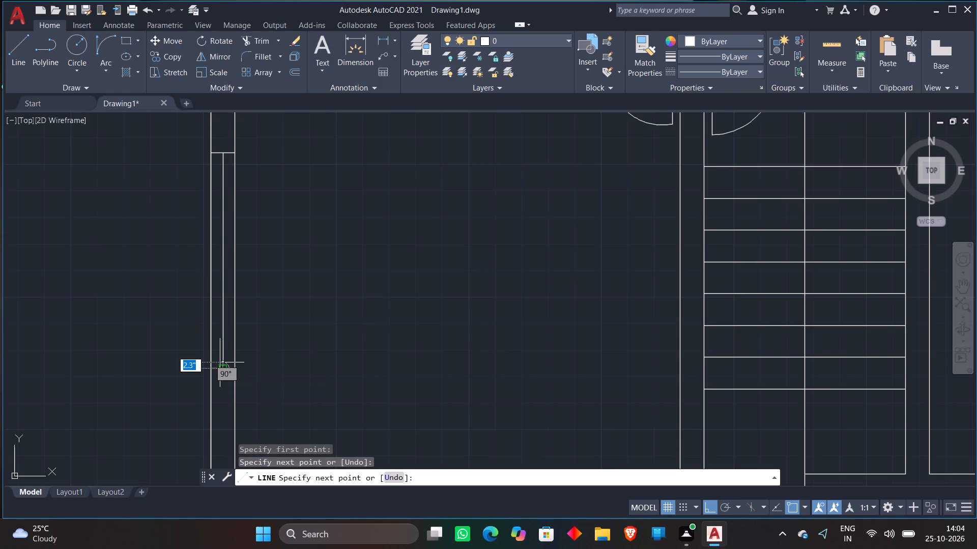
# Draw a horizontal midpoint-to-midpoint window line in the south wall opening of the large southwest room.
pyautogui.click(25, 67)
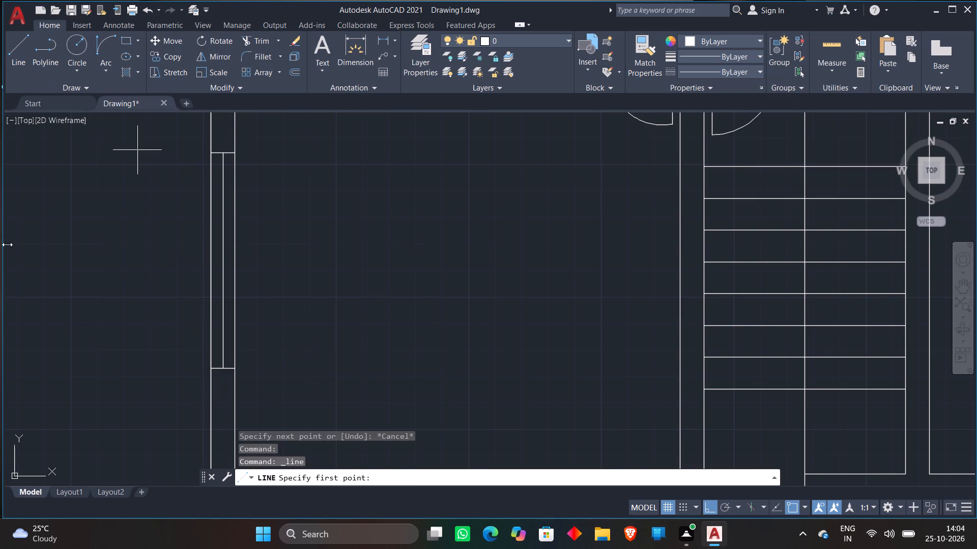
pyautogui.scroll(-4, 346, 333)
pyautogui.scroll(3, 384, 379)
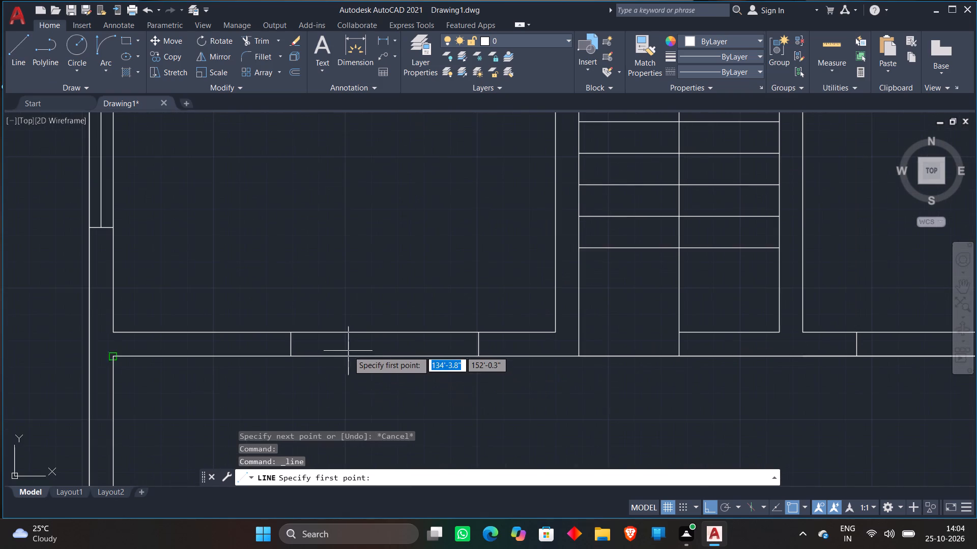
pyautogui.scroll(2, 348, 351)
pyautogui.click(199, 335)
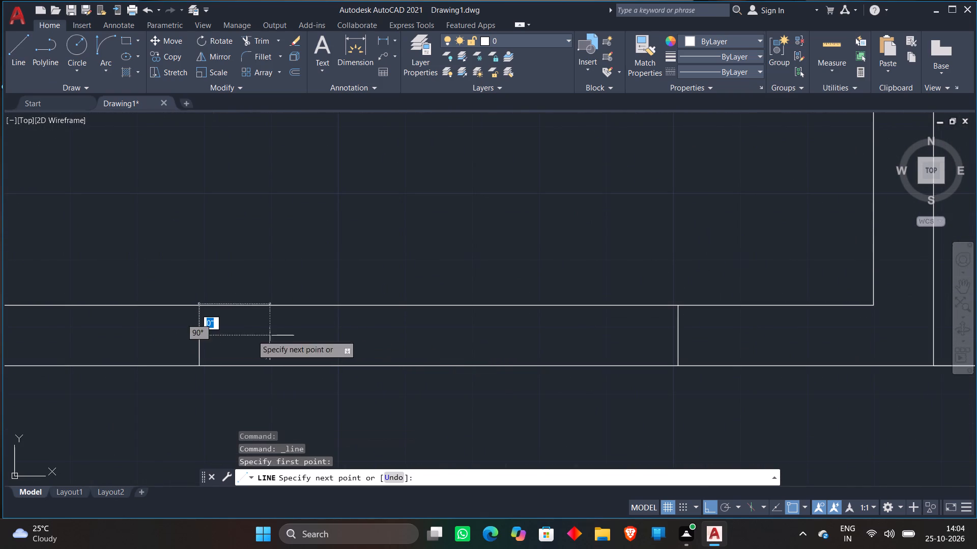
pyautogui.scroll(-1, 403, 334)
pyautogui.moveTo(403, 334); pyautogui.dragTo(210, 358, button='middle')
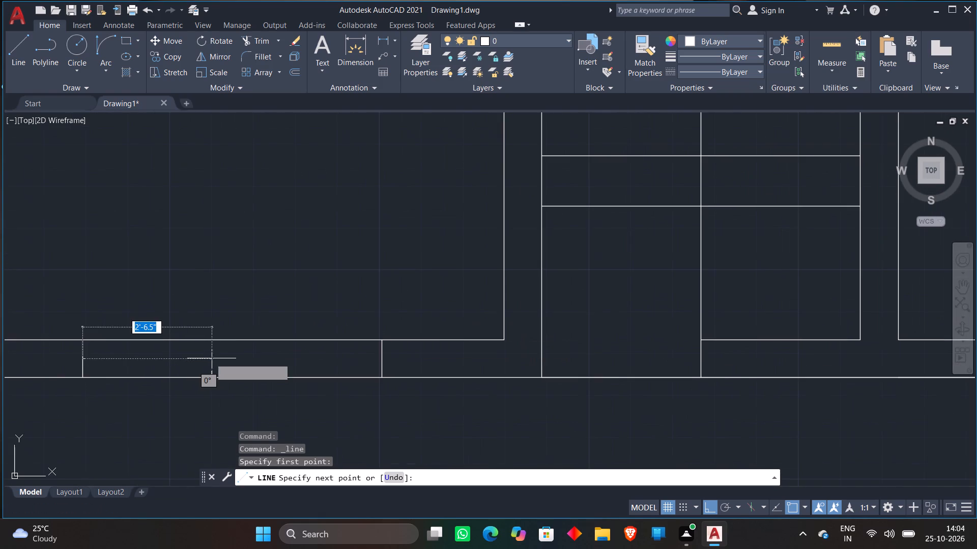
pyautogui.click(381, 356)
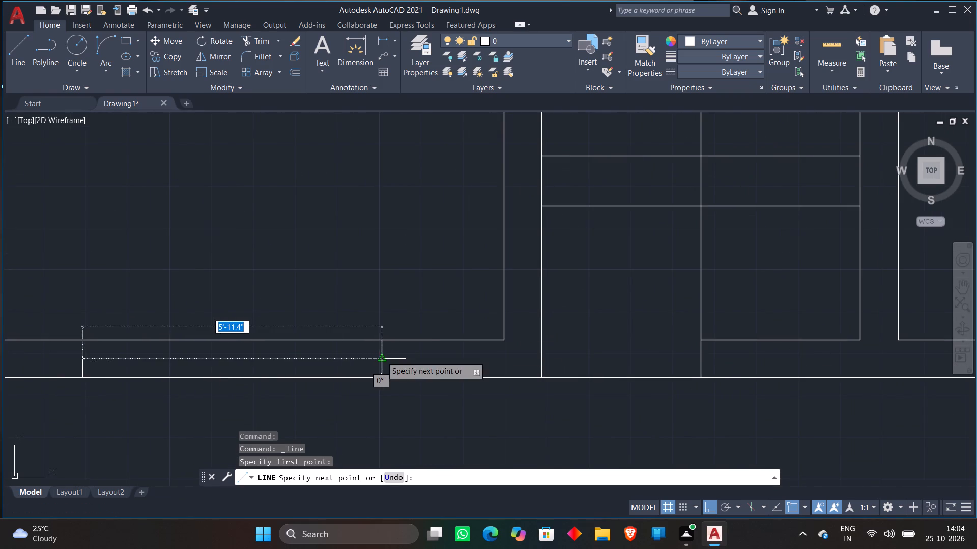
# Draw a horizontal midpoint-to-midpoint window line in the south wall opening of the room east of the stairs.
pyautogui.click(16, 48)
pyautogui.scroll(-3, 119, 194)
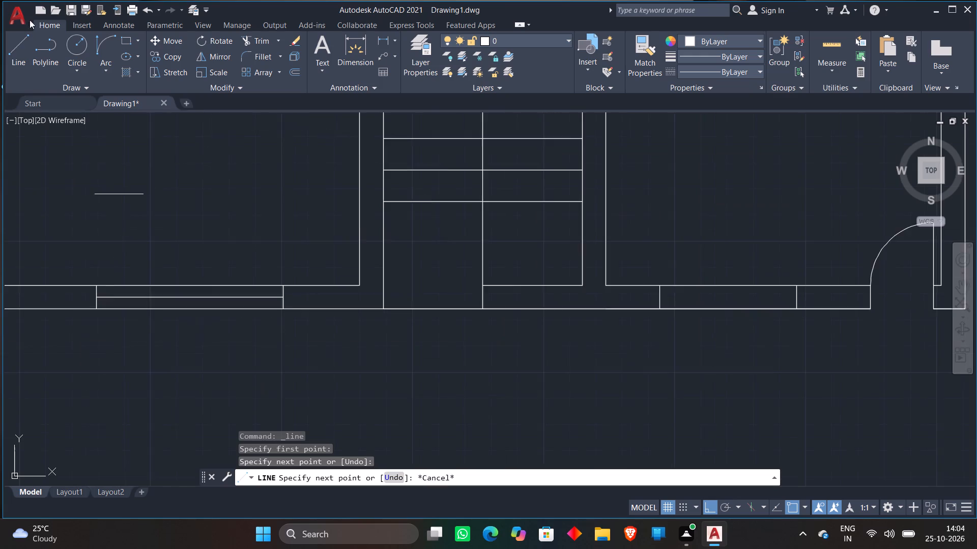
pyautogui.scroll(-1, 223, 204)
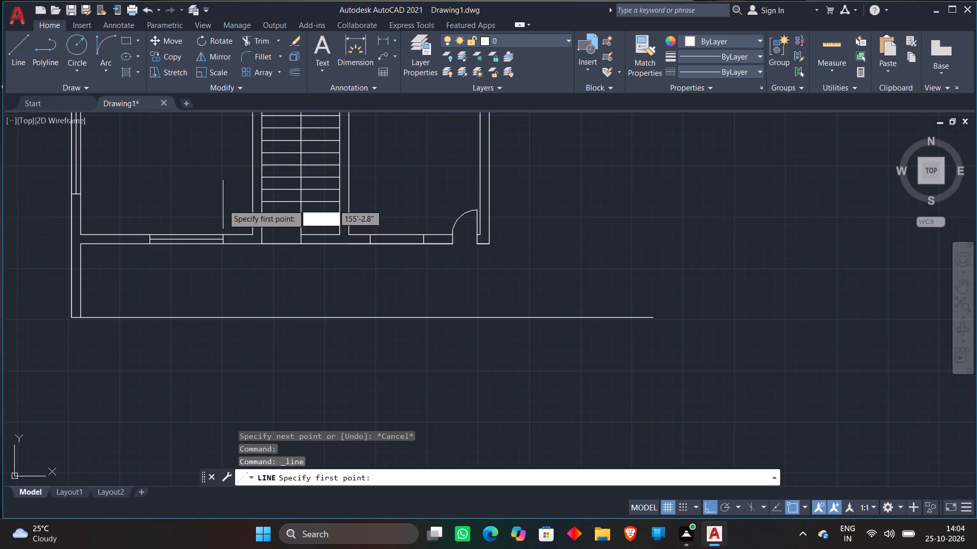
pyautogui.moveTo(223, 204); pyautogui.dragTo(76, 220, button='middle')
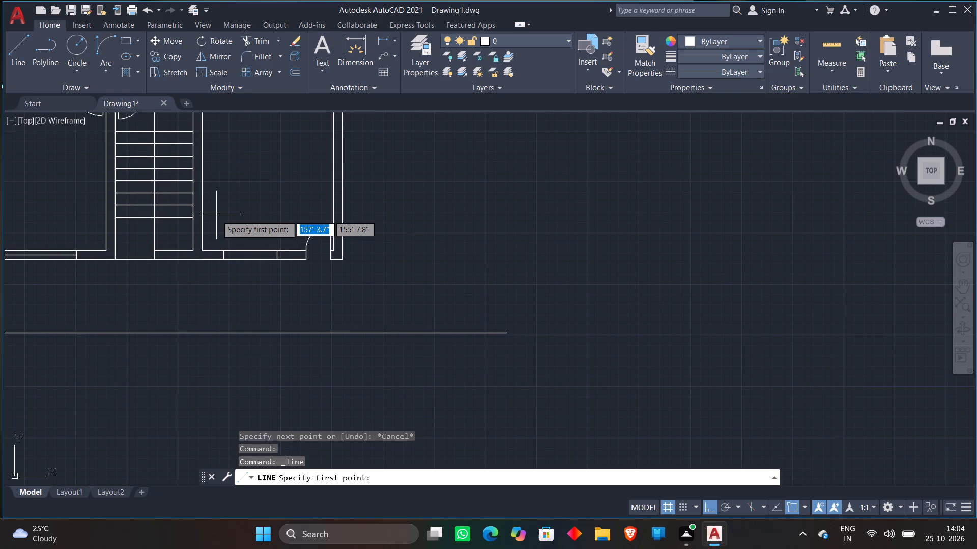
pyautogui.scroll(3, 241, 248)
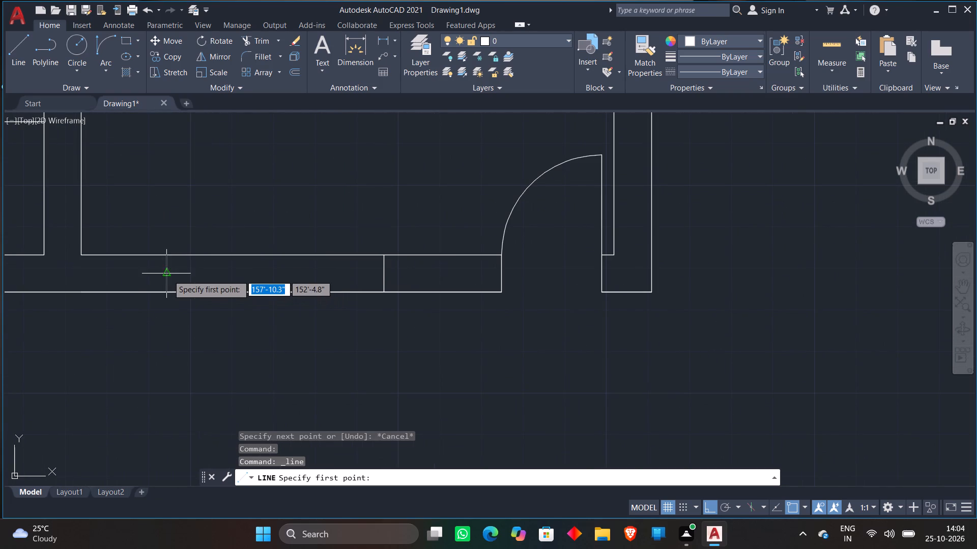
pyautogui.click(168, 275)
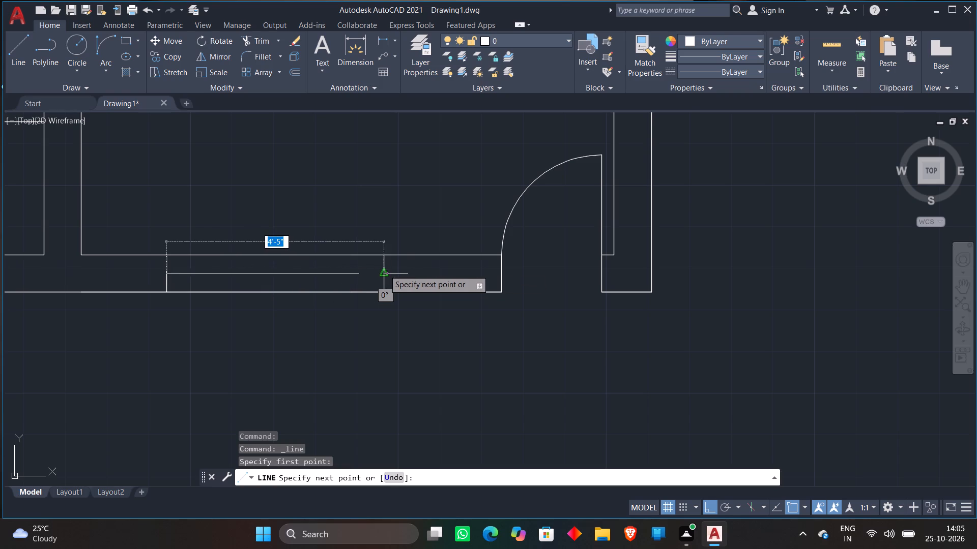
pyautogui.click(384, 270)
pyautogui.press('space')
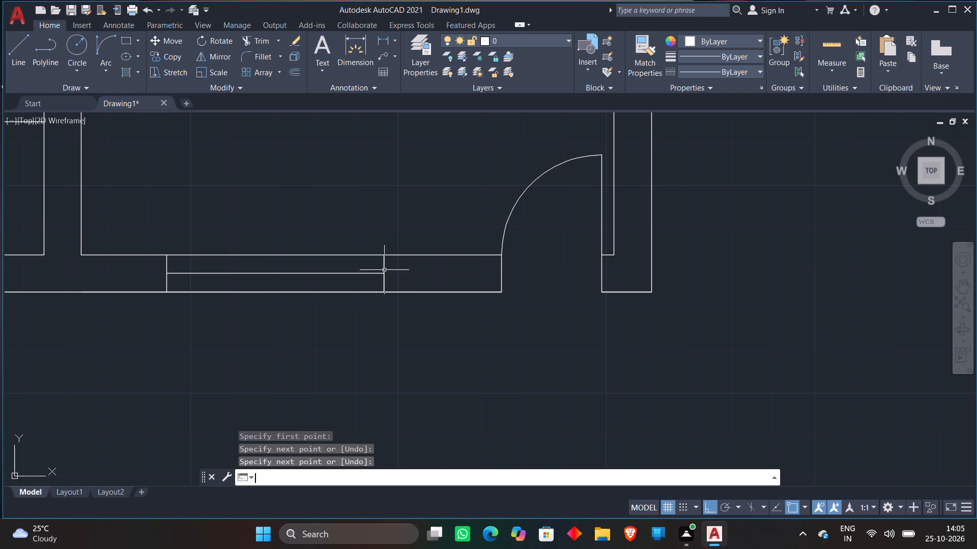
# Draw a horizontal line from the outer northwest corner of the northern rooms westward, past the plan's west wall.
pyautogui.scroll(-3, 441, 328)
pyautogui.moveTo(419, 264); pyautogui.dragTo(424, 288, button='middle')
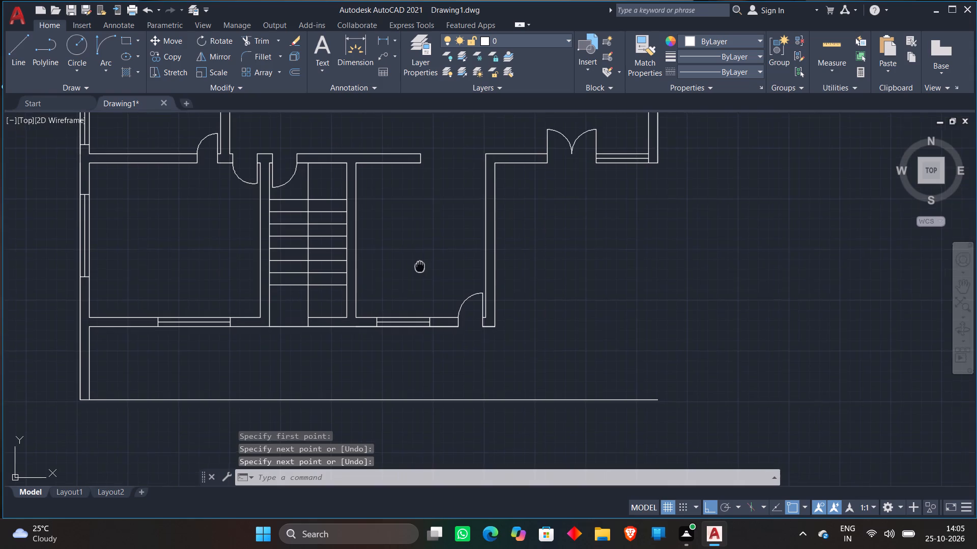
pyautogui.moveTo(424, 288); pyautogui.dragTo(439, 358, button='middle')
pyautogui.scroll(-1, 454, 316)
pyautogui.moveTo(468, 242); pyautogui.dragTo(468, 243, button='middle')
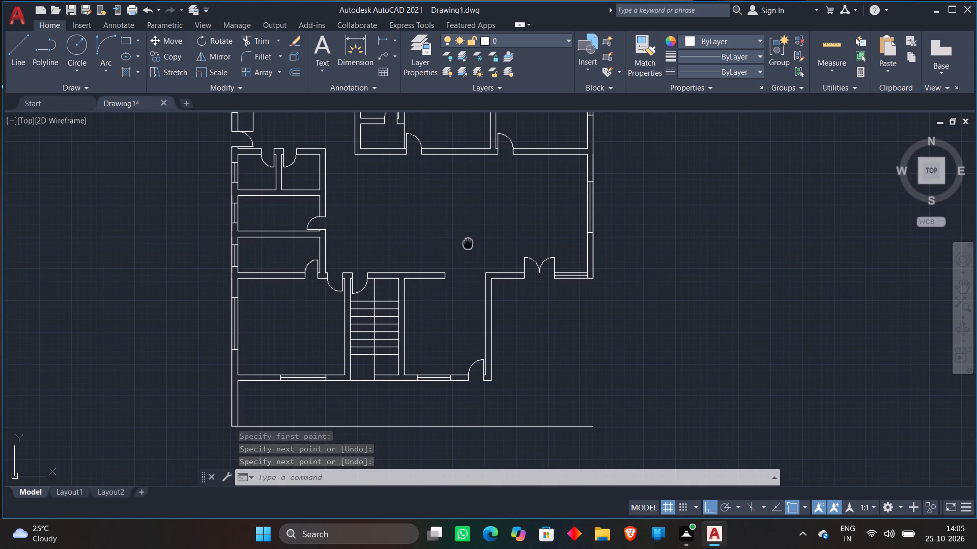
pyautogui.moveTo(468, 243); pyautogui.dragTo(470, 278, button='middle')
pyautogui.scroll(-1, 481, 244)
pyautogui.moveTo(481, 244); pyautogui.dragTo(482, 268, button='middle')
pyautogui.scroll(1, 442, 173)
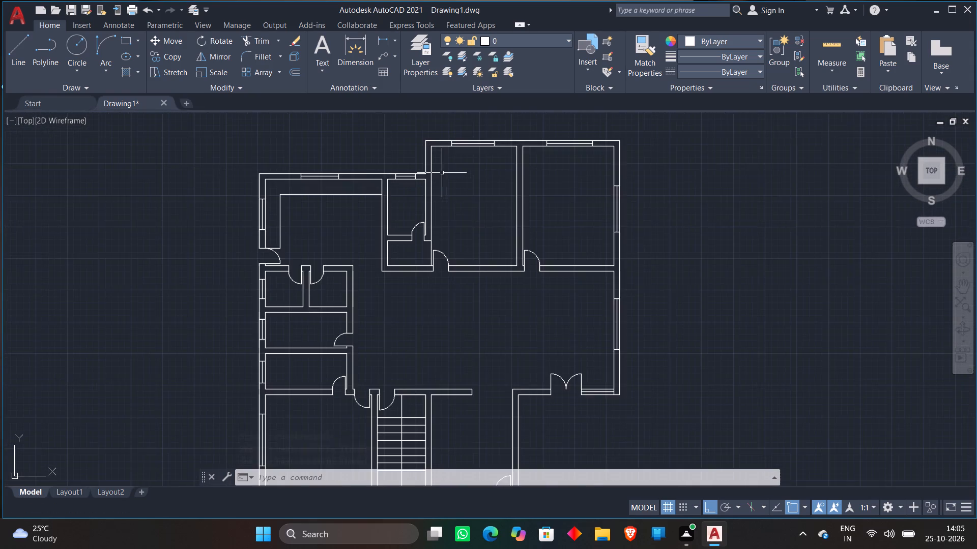
pyautogui.scroll(1, 456, 175)
pyautogui.moveTo(456, 176); pyautogui.dragTo(433, 259, button='middle')
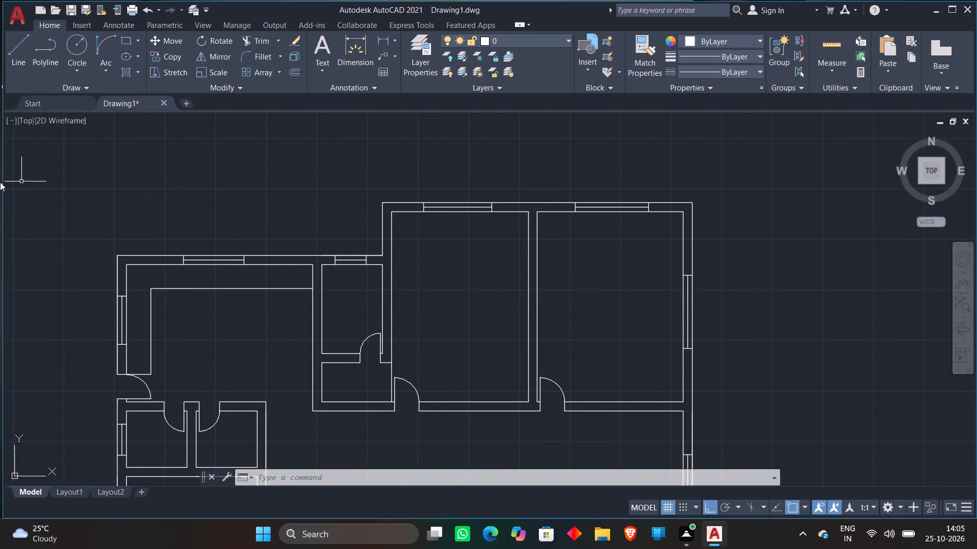
pyautogui.click(22, 53)
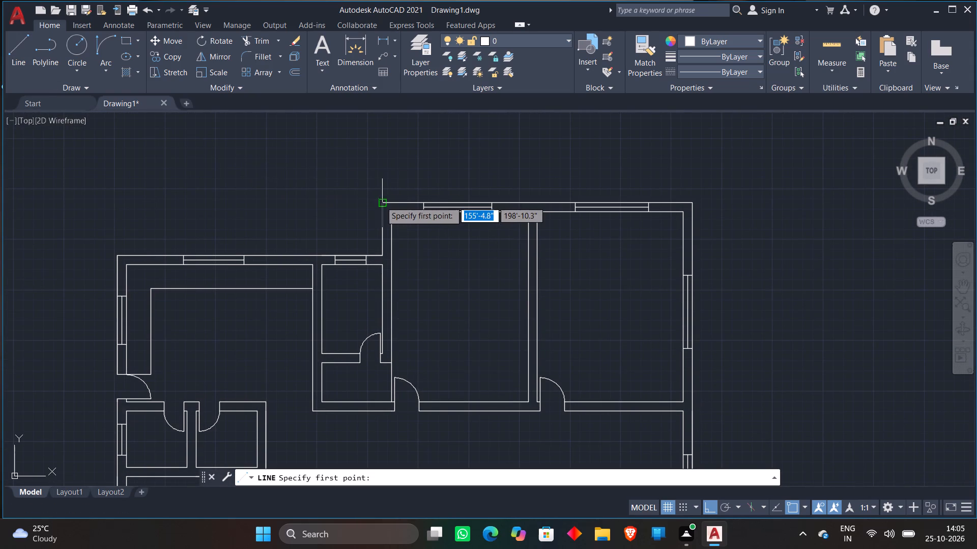
pyautogui.click(381, 201)
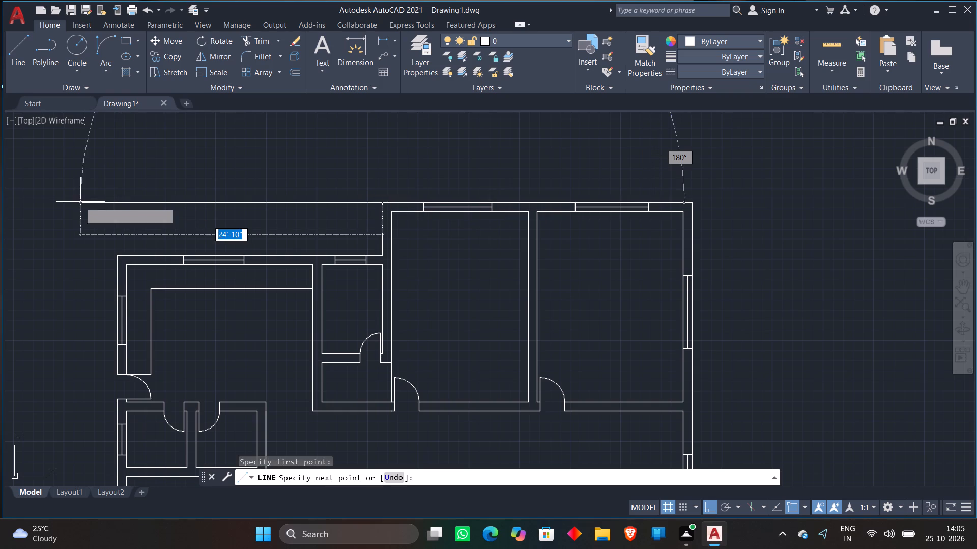
pyautogui.scroll(-2, 66, 202)
pyautogui.moveTo(67, 203); pyautogui.dragTo(82, 195, button='middle')
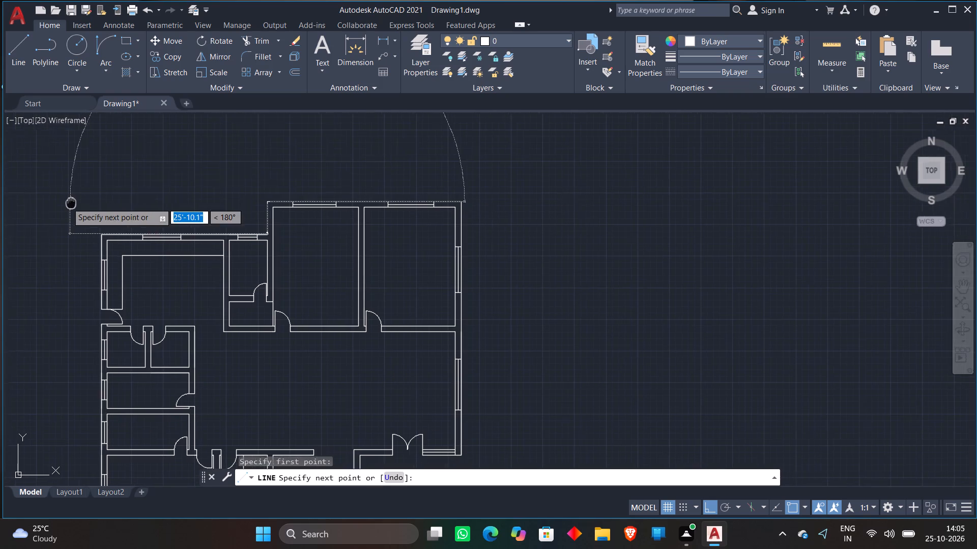
pyautogui.moveTo(82, 195); pyautogui.dragTo(203, 128, button='middle')
pyautogui.click(200, 134)
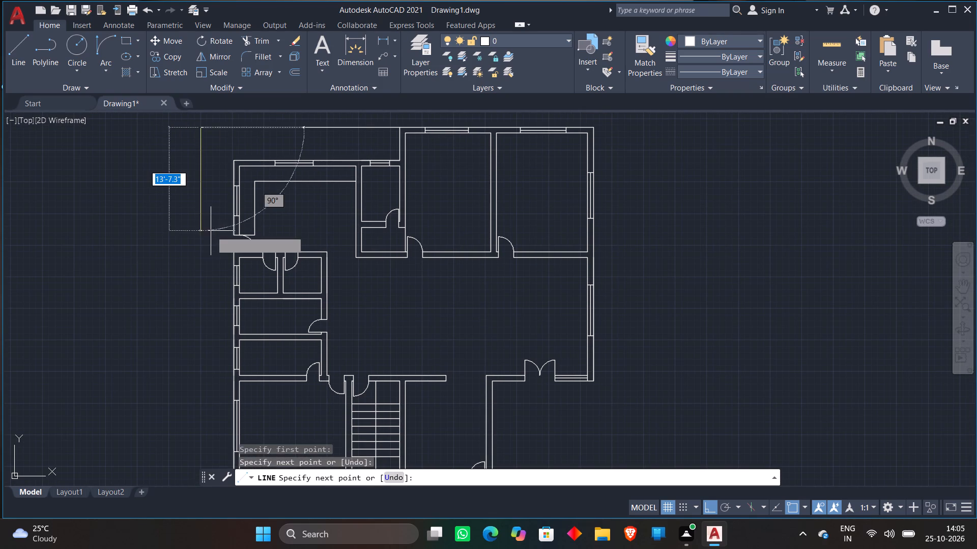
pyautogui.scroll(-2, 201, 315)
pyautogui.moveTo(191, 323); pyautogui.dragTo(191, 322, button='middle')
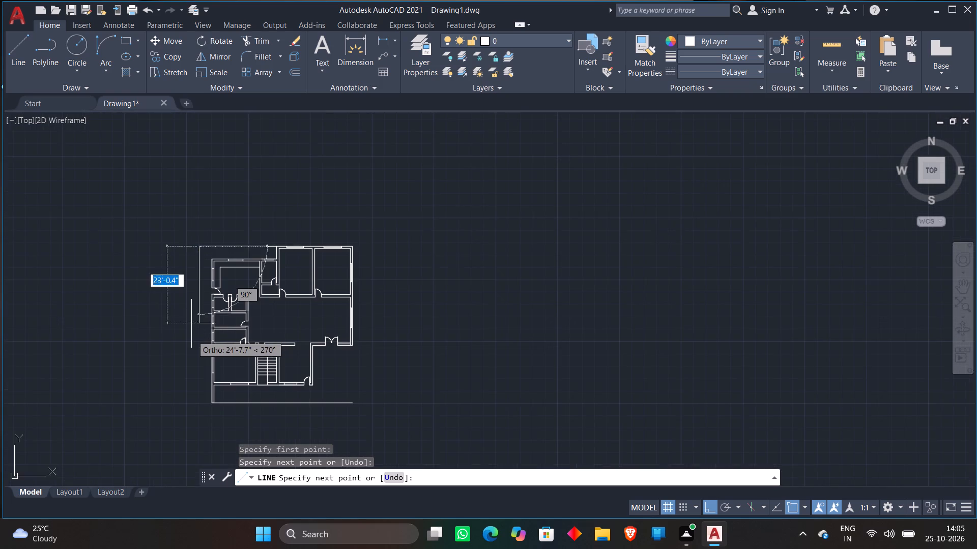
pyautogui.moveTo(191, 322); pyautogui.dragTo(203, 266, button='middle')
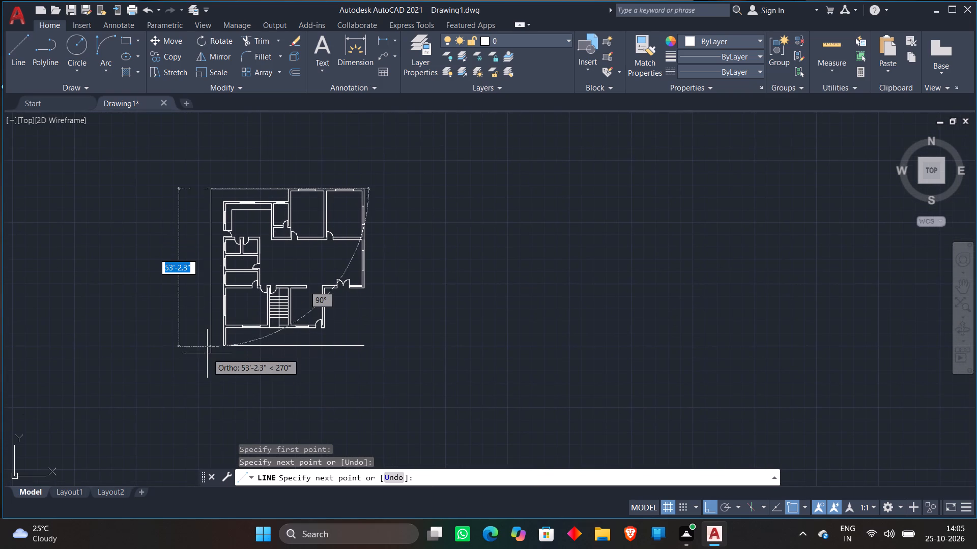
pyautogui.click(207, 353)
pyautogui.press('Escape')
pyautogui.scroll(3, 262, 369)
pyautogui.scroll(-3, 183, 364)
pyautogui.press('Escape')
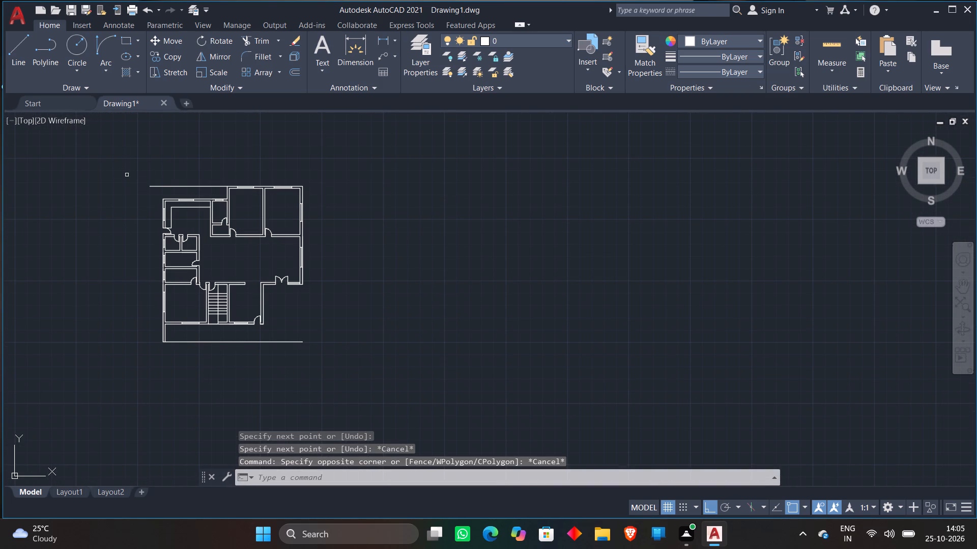
# Offset the outer west wall line of the northwest room 5' to the west, outside the plan.
pyautogui.press('o')
pyautogui.press('Return')
pyautogui.write("5'")
pyautogui.press('Return')
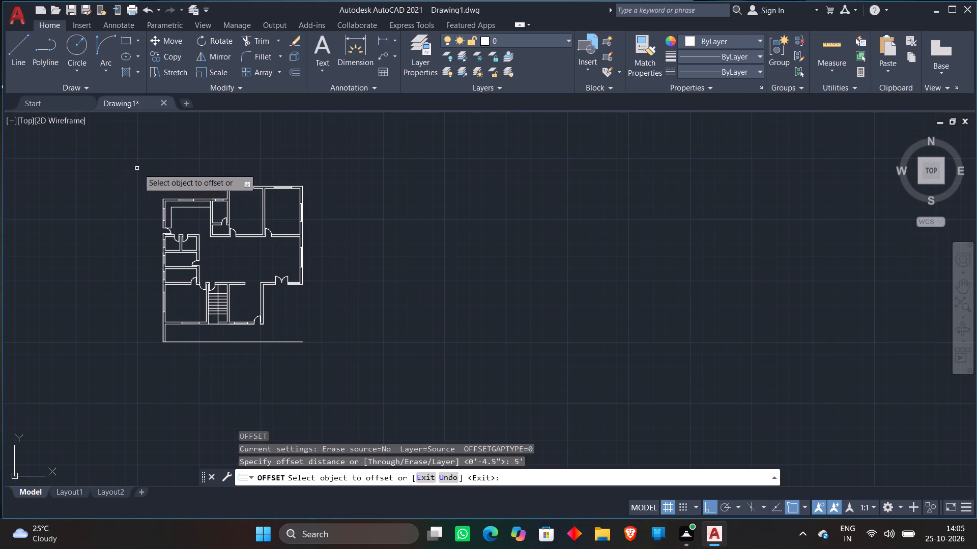
pyautogui.click(162, 200)
pyautogui.click(124, 205)
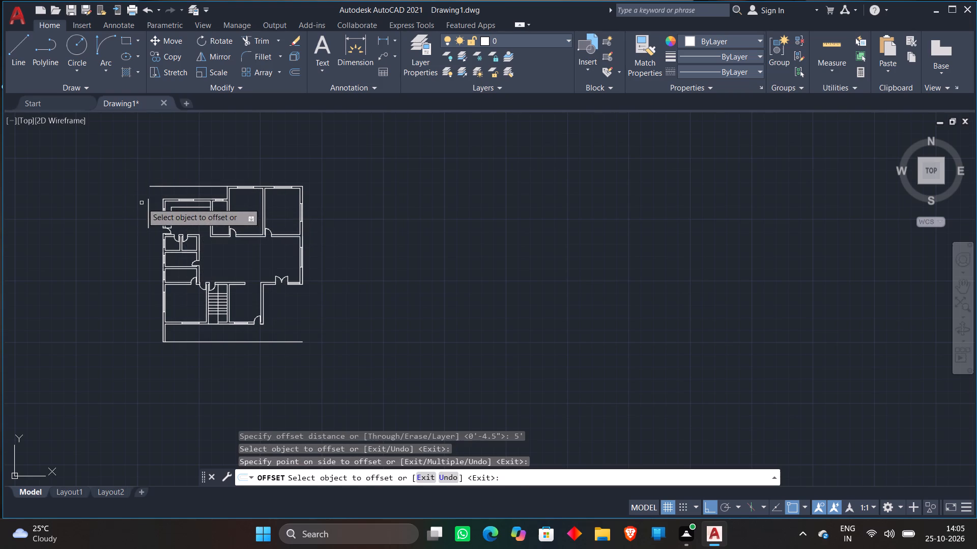
pyautogui.scroll(2, 155, 174)
pyautogui.press('Escape')
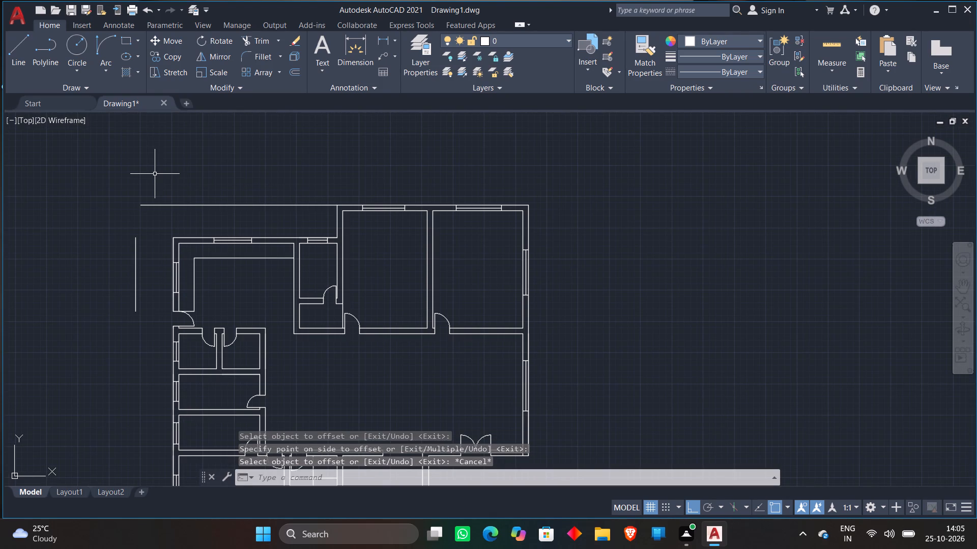
# Continue the northern horizontal line farther west from its west endpoint, beyond the offset vertical line.
pyautogui.press('l')
pyautogui.press('space')
pyautogui.click(138, 205)
pyautogui.click(45, 198)
pyautogui.press('Escape')
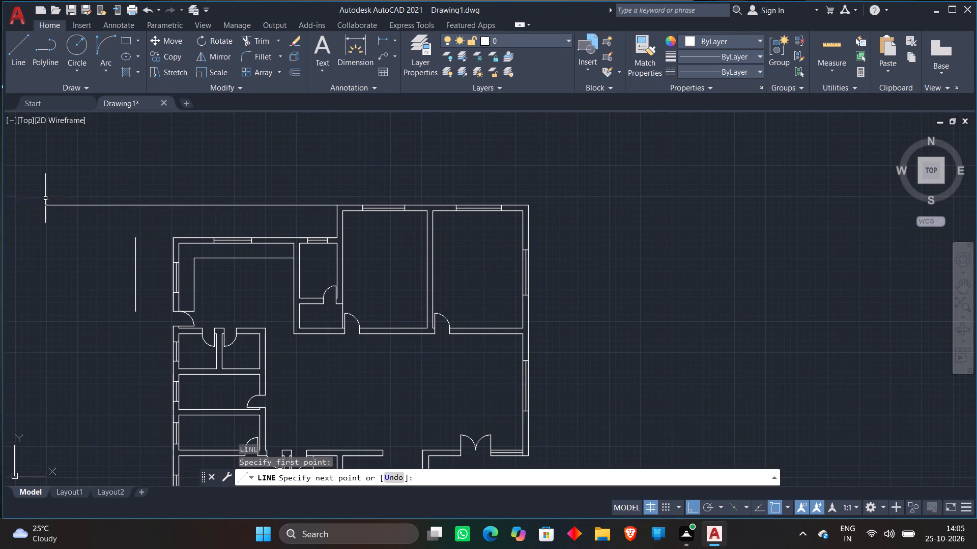
# Extend the offset vertical line north to meet the northern horizontal line.
pyautogui.press('e')
pyautogui.press('x')
pyautogui.press('space')
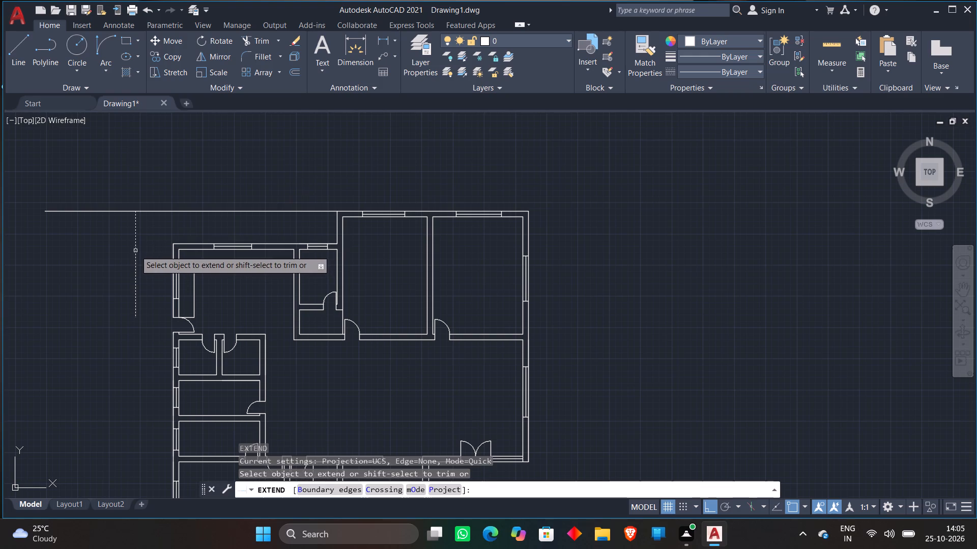
pyautogui.click(135, 251)
pyautogui.scroll(-2, 169, 174)
pyautogui.press('Escape')
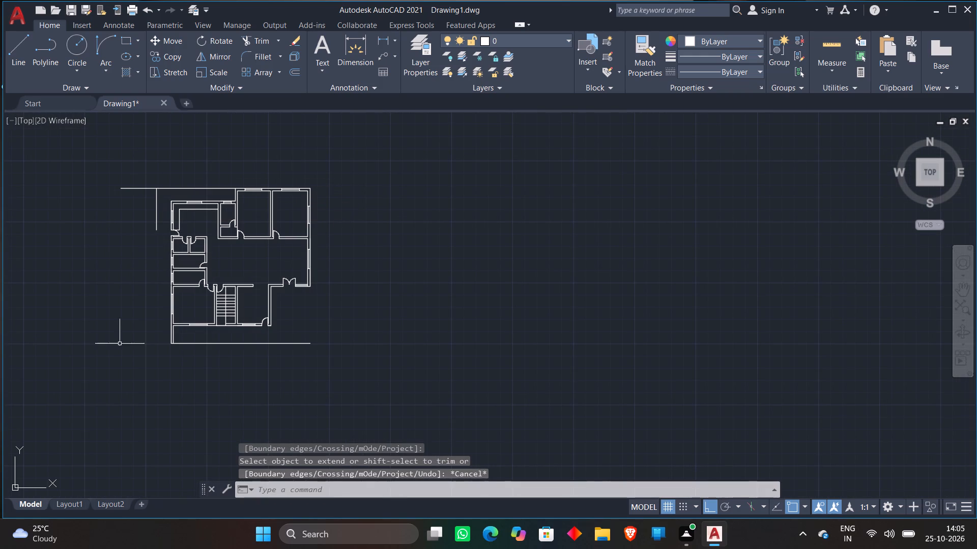
# Draw a horizontal line about 30' long westward from the plan's outer southwest corner.
pyautogui.press('l')
pyautogui.press('space')
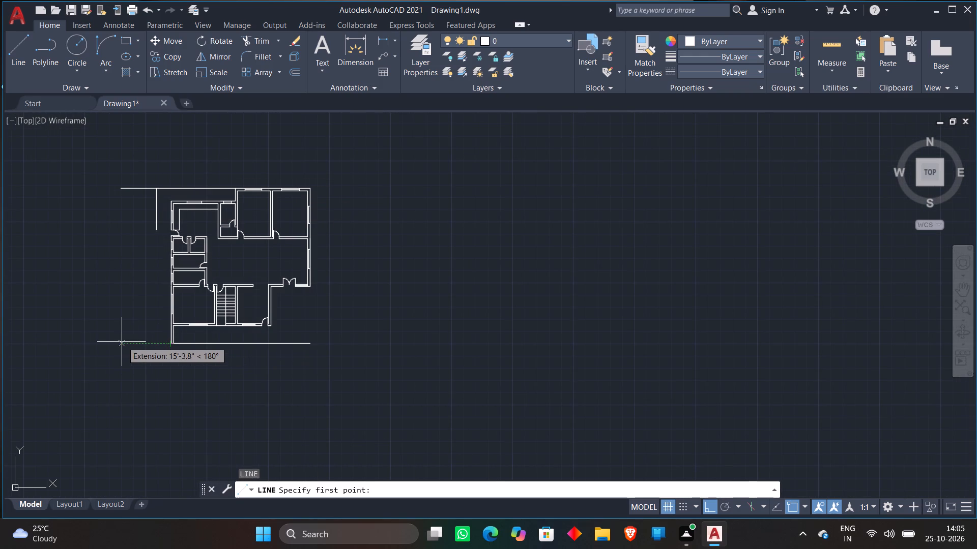
pyautogui.click(169, 343)
pyautogui.click(75, 344)
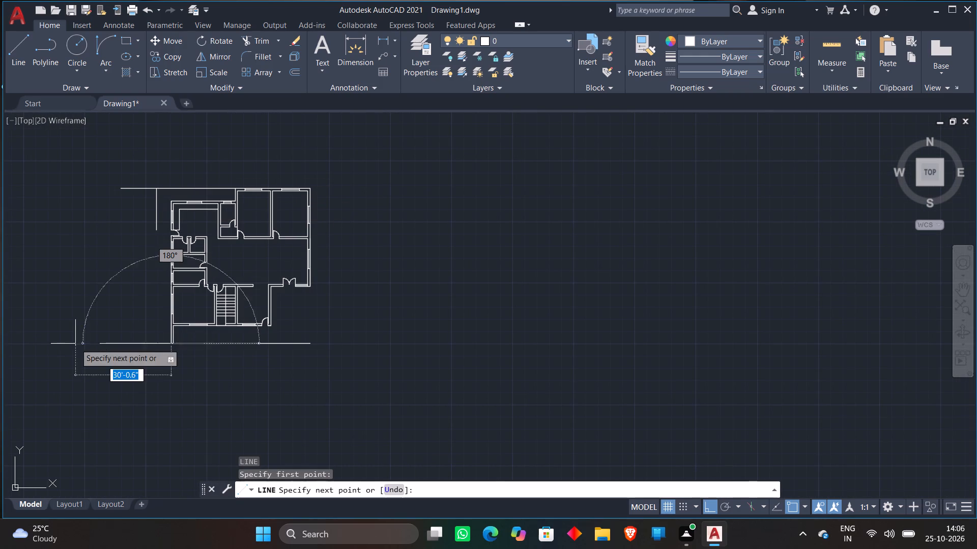
# Extend the vertical line west of the building south to meet the southern horizontal line.
pyautogui.press('Escape')
pyautogui.write('EX')
pyautogui.press('space')
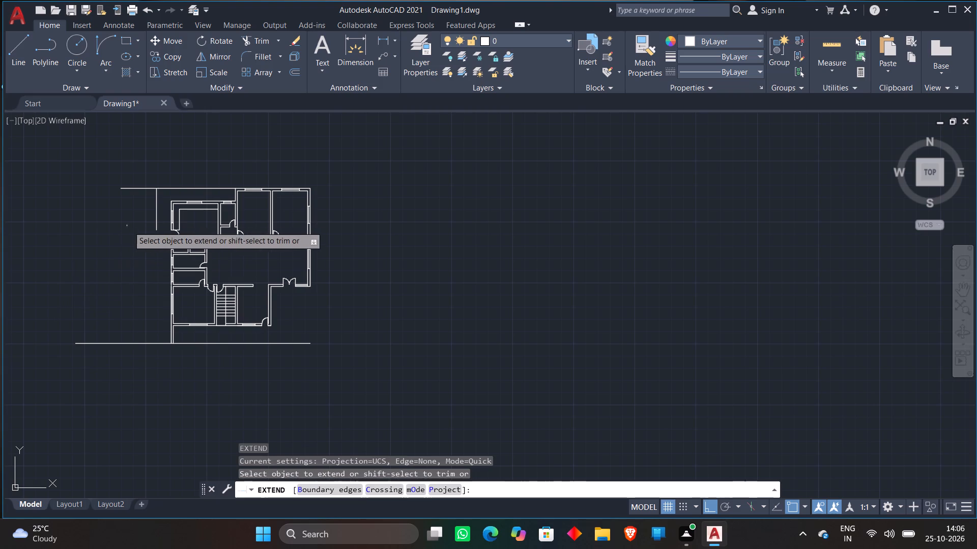
pyautogui.click(155, 221)
pyautogui.press('Escape')
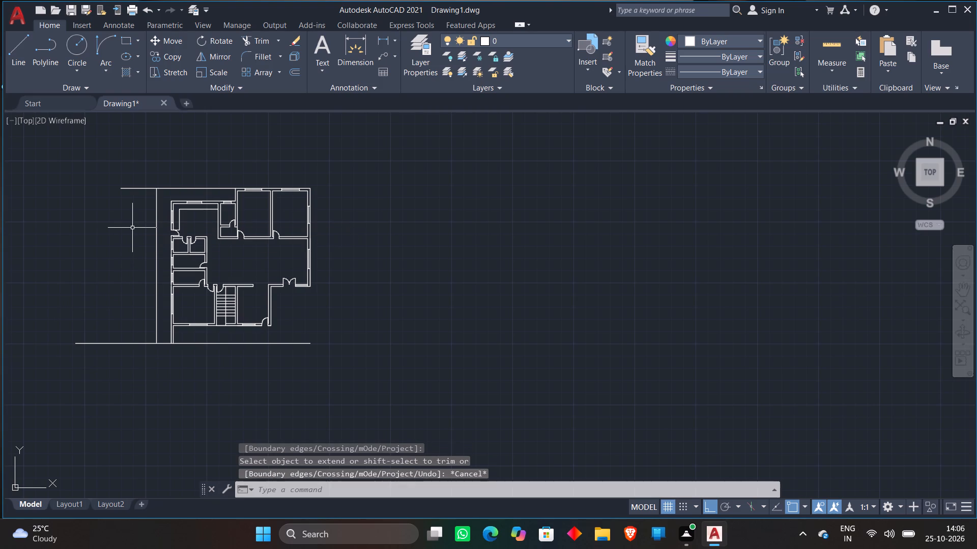
# Trim the parts of the northern and southern horizontal lines that run west past the outer west line.
pyautogui.write('TR')
pyautogui.press('b')
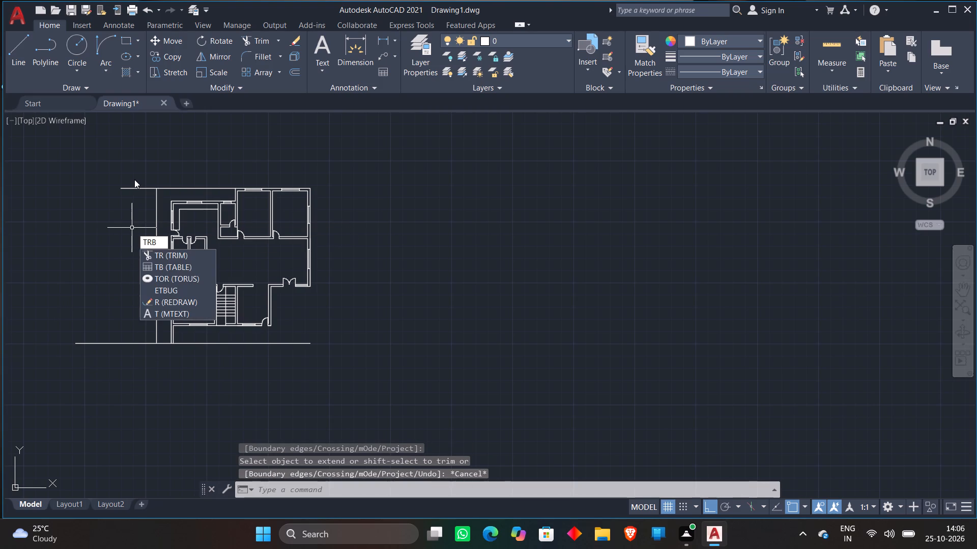
pyautogui.press('BackSpace')
pyautogui.press('space')
pyautogui.click(137, 177)
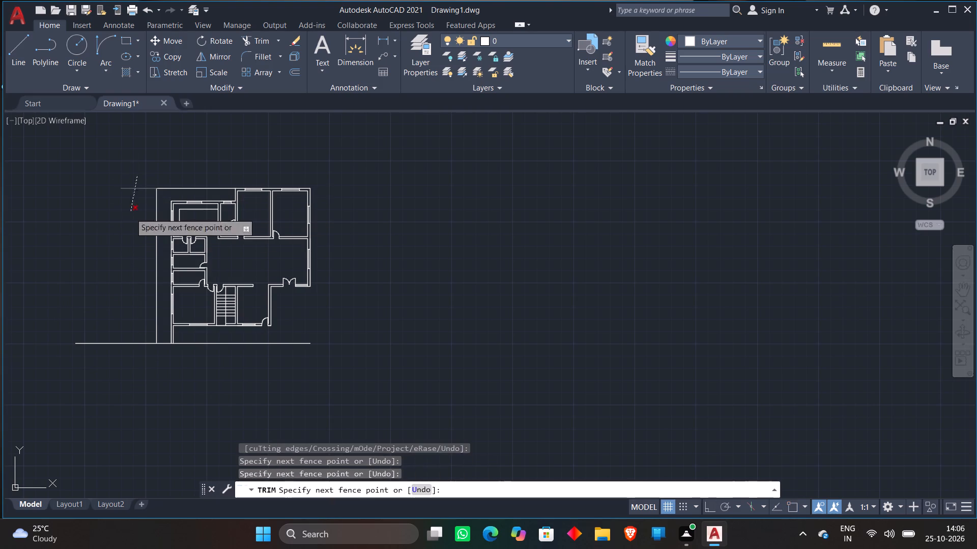
pyautogui.click(130, 213)
pyautogui.moveTo(117, 304); pyautogui.dragTo(119, 326)
pyautogui.click(120, 363)
pyautogui.click(123, 349)
pyautogui.click(119, 325)
pyautogui.click(122, 354)
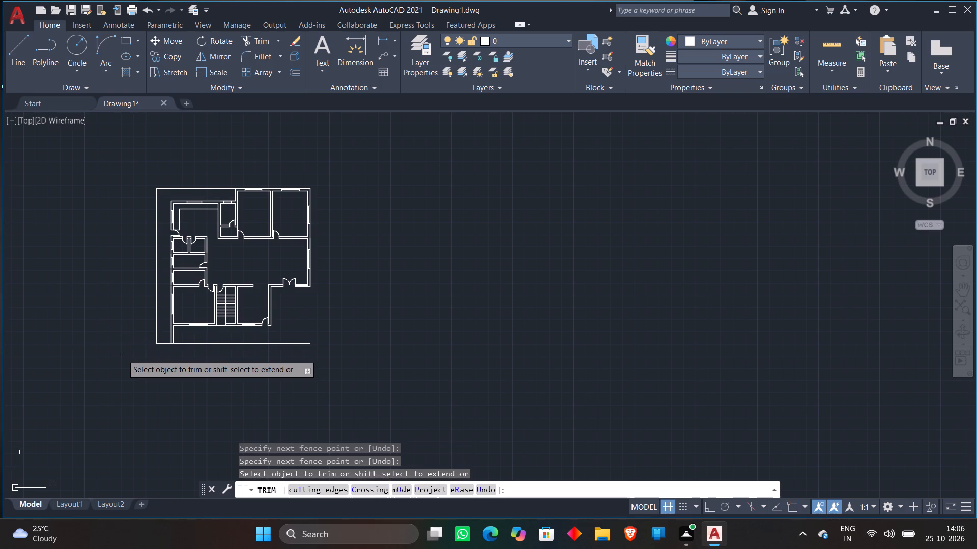
pyautogui.press('Escape')
# Draw a line from the plan's outer northeast corner 5' east, about 51' south, and a short stretch farther east.
pyautogui.scroll(2, 138, 349)
pyautogui.scroll(-3, 330, 349)
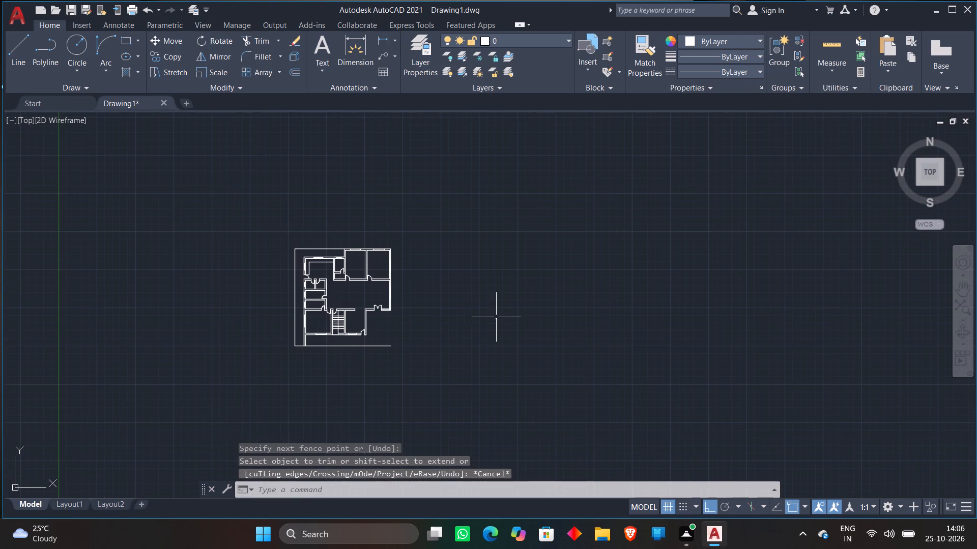
pyautogui.scroll(1, 424, 229)
pyautogui.press('l')
pyautogui.press('space')
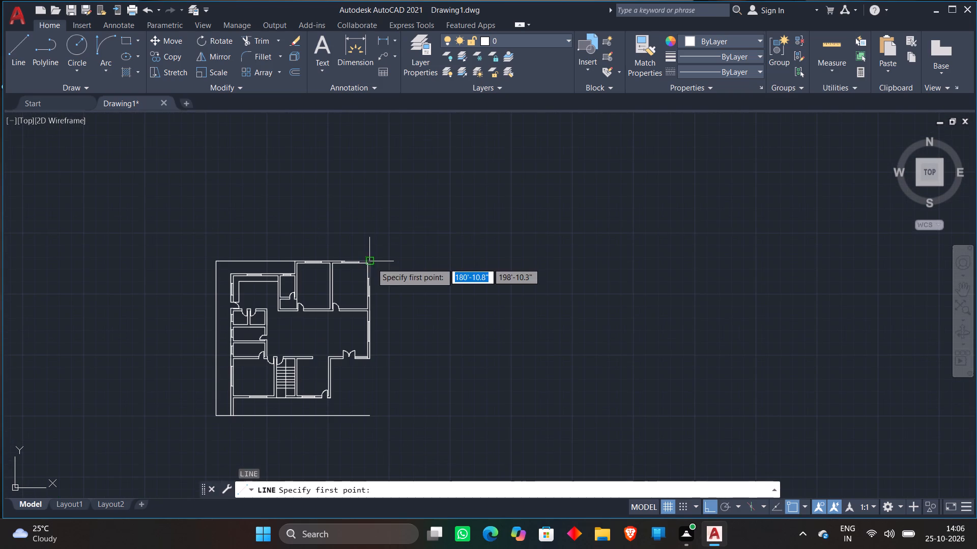
pyautogui.click(371, 263)
pyautogui.write("5'")
pyautogui.press('Return')
pyautogui.click(444, 416)
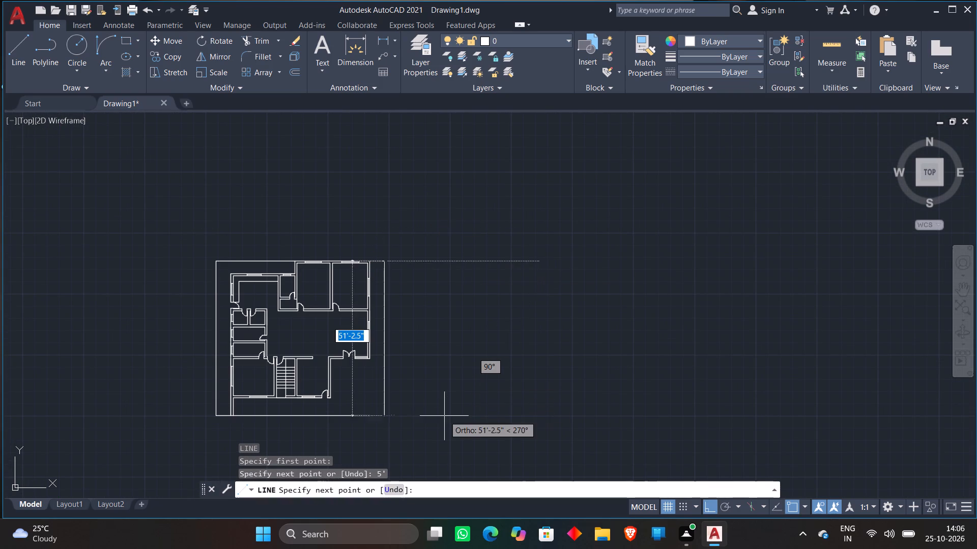
pyautogui.click(431, 421)
pyautogui.press('Escape')
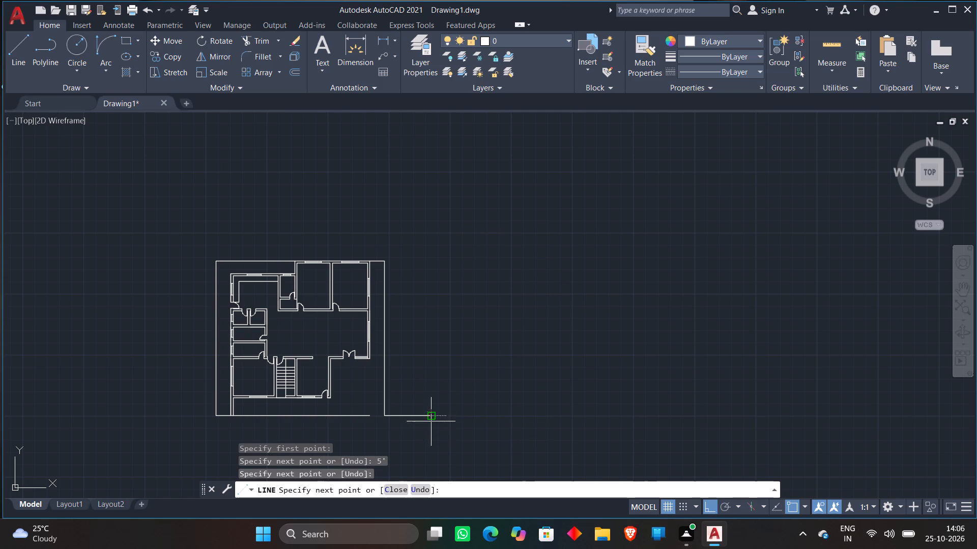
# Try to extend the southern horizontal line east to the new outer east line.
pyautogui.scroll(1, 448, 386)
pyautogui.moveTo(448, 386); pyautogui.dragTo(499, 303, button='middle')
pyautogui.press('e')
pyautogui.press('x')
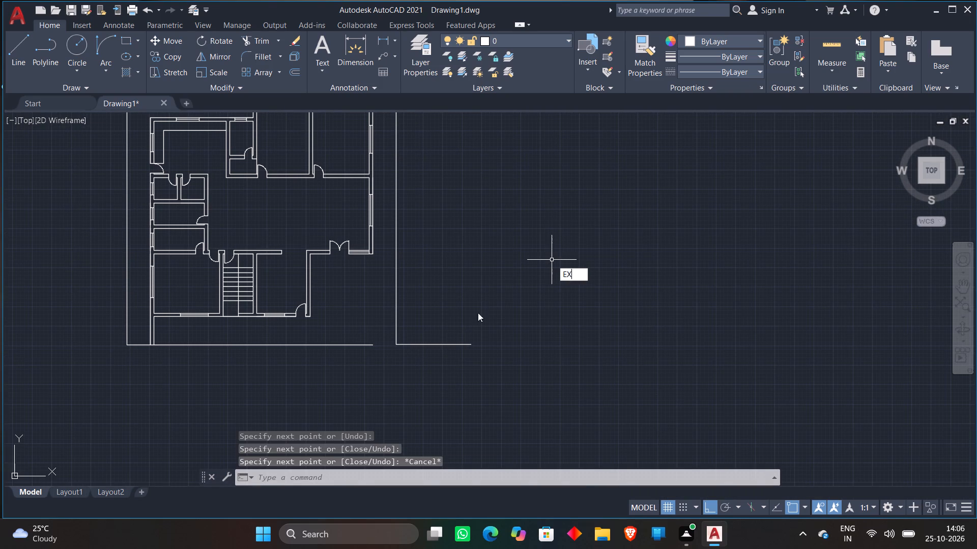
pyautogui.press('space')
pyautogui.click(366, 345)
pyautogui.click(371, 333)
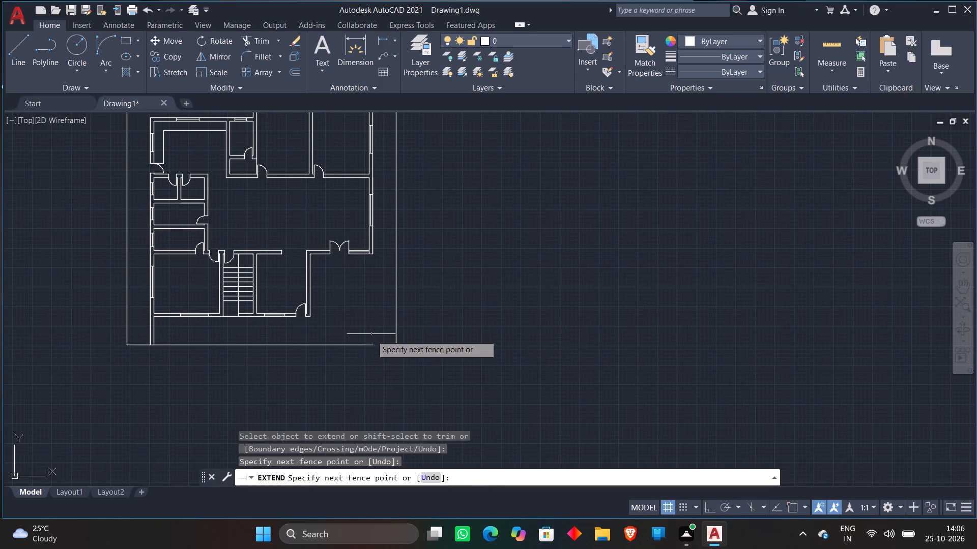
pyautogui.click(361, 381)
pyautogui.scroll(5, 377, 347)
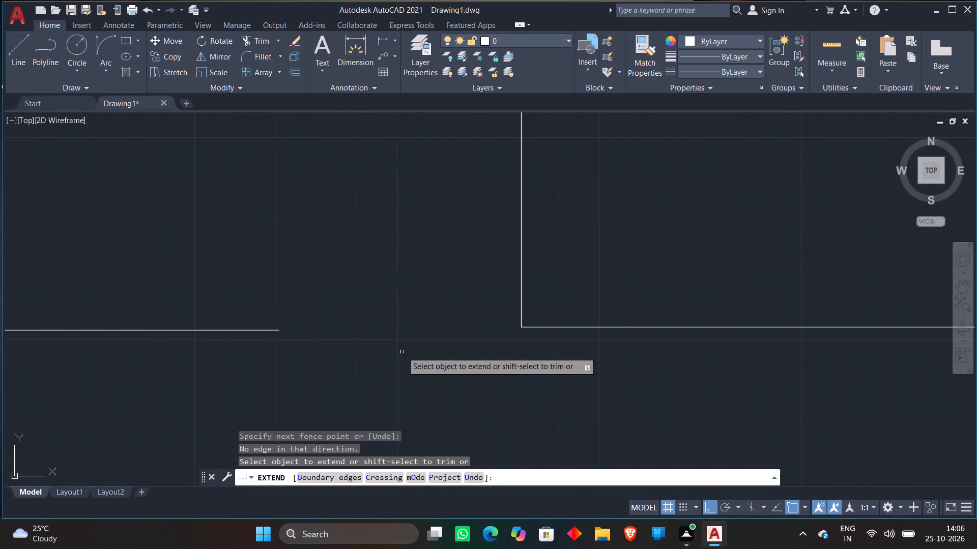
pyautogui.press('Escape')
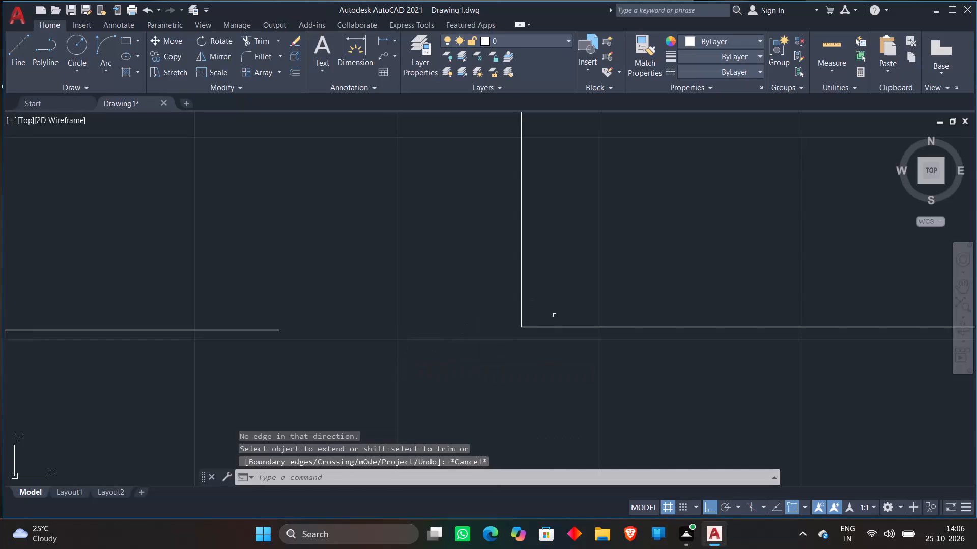
# Delete the horizontal segment running east from the foot of the outer east line.
pyautogui.moveTo(565, 304); pyautogui.dragTo(569, 322)
pyautogui.click(567, 376)
pyautogui.click(560, 356)
pyautogui.click(552, 299)
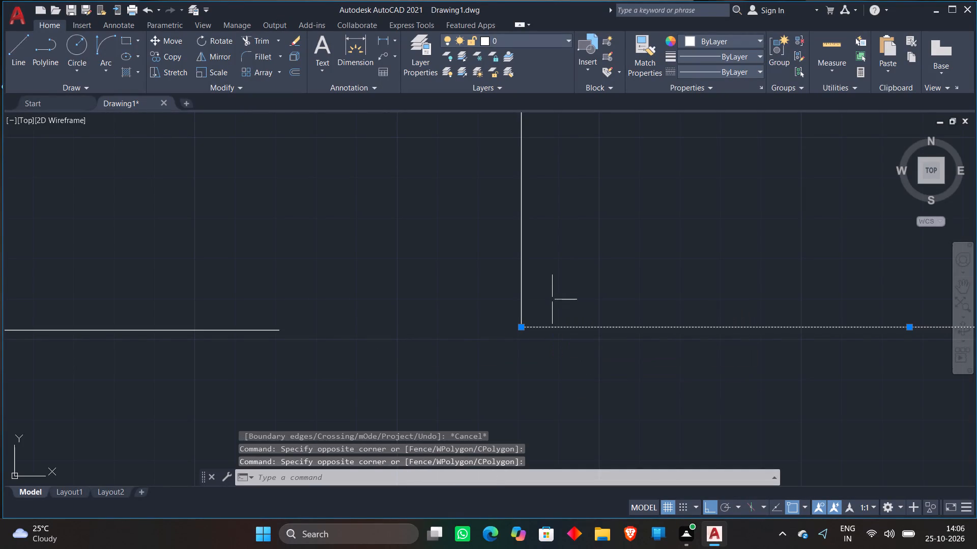
pyautogui.press('Delete')
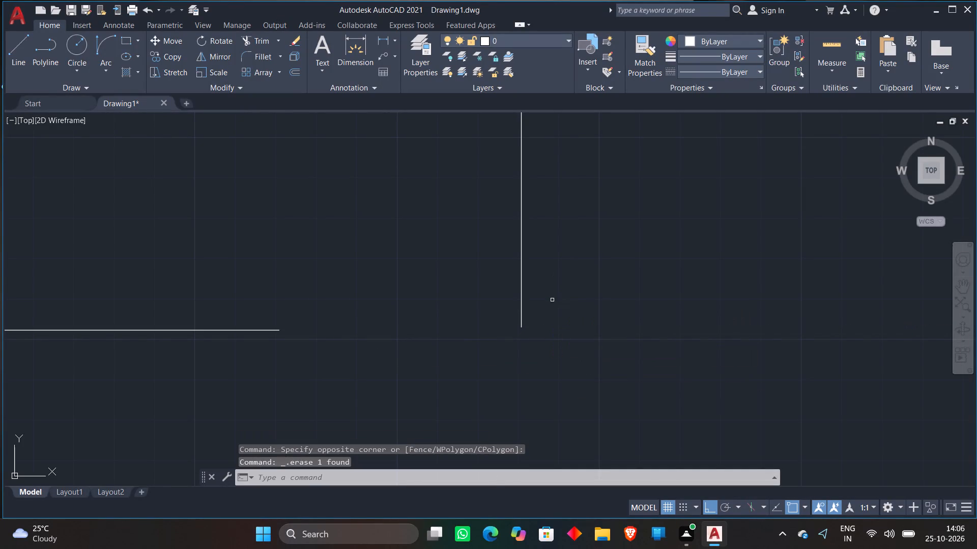
# Draw a short vertical line continuing south from the lower end of the outer east line.
pyautogui.press('l')
pyautogui.press('space')
pyautogui.click(526, 328)
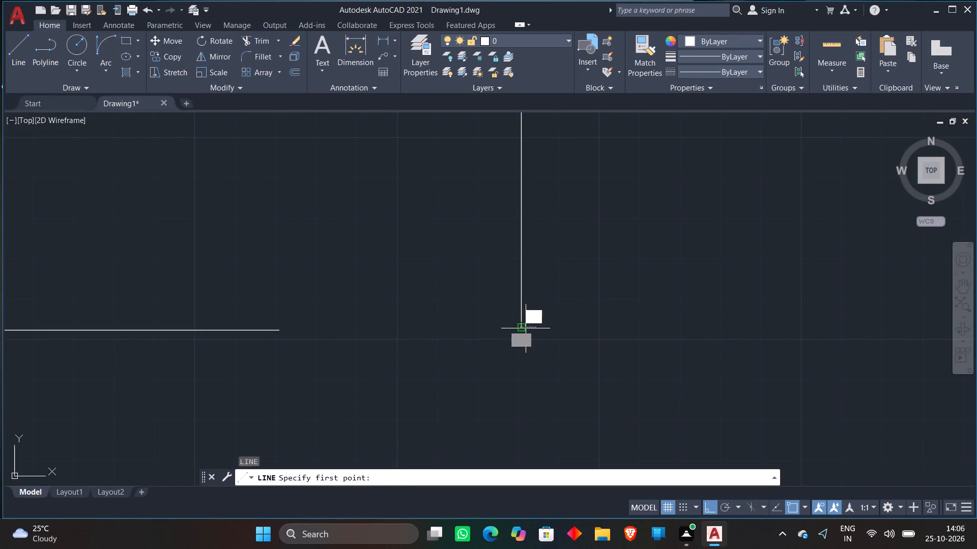
pyautogui.click(526, 338)
pyautogui.click(526, 349)
pyautogui.press('Escape')
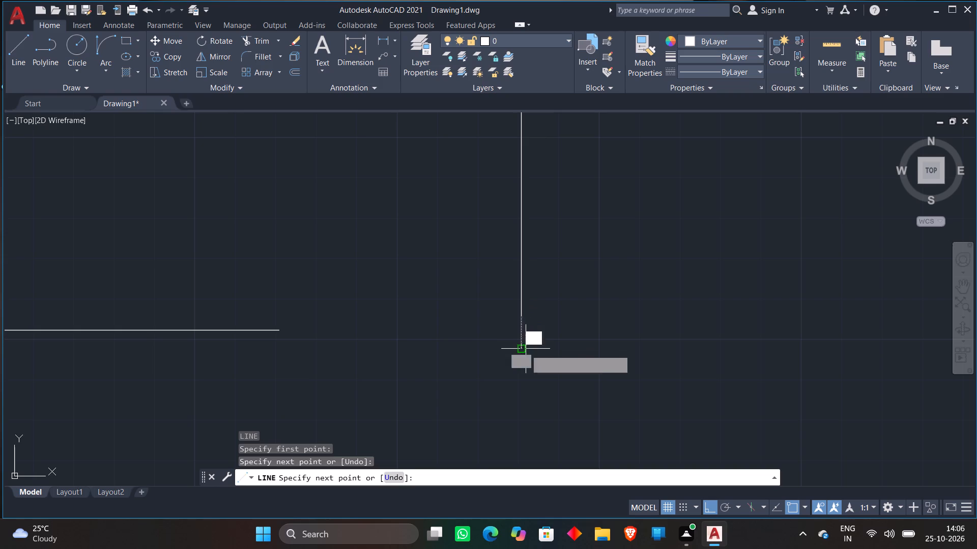
# Extend the southern horizontal line east to meet the lengthened outer east line.
pyautogui.write('EX')
pyautogui.press('space')
pyautogui.click(270, 300)
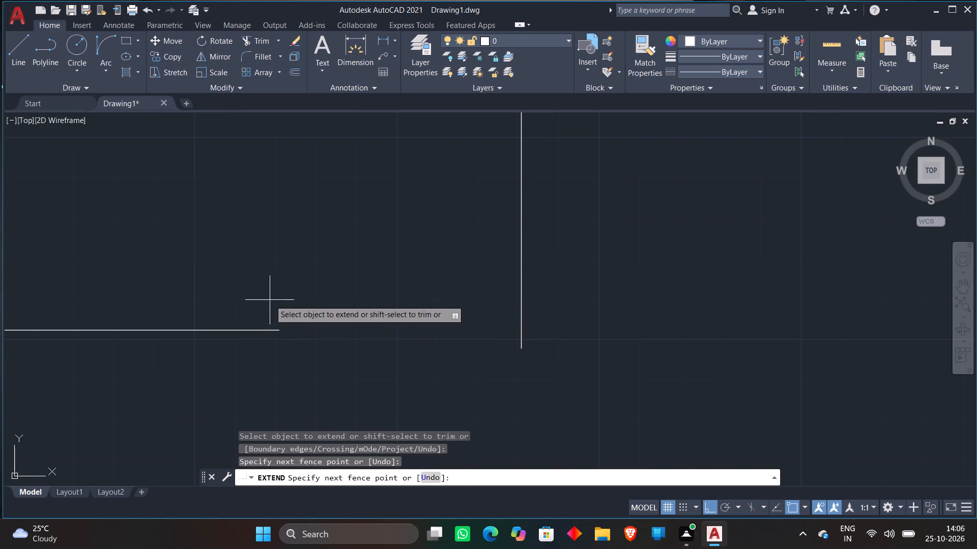
pyautogui.click(255, 362)
pyautogui.press('Escape')
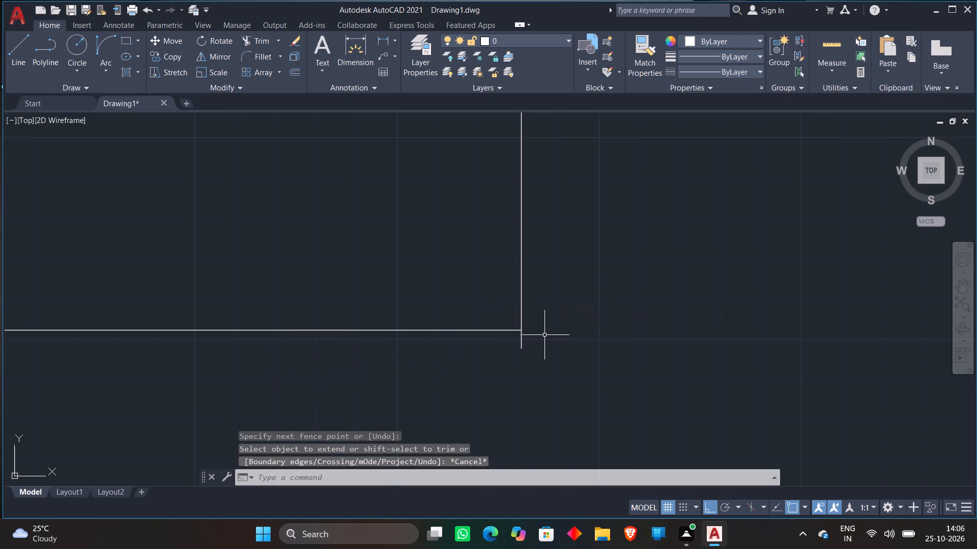
# Trim the leftover vertical pieces of the outer east line below the southern horizontal line.
pyautogui.write('TR')
pyautogui.press('space')
pyautogui.scroll(3, 524, 335)
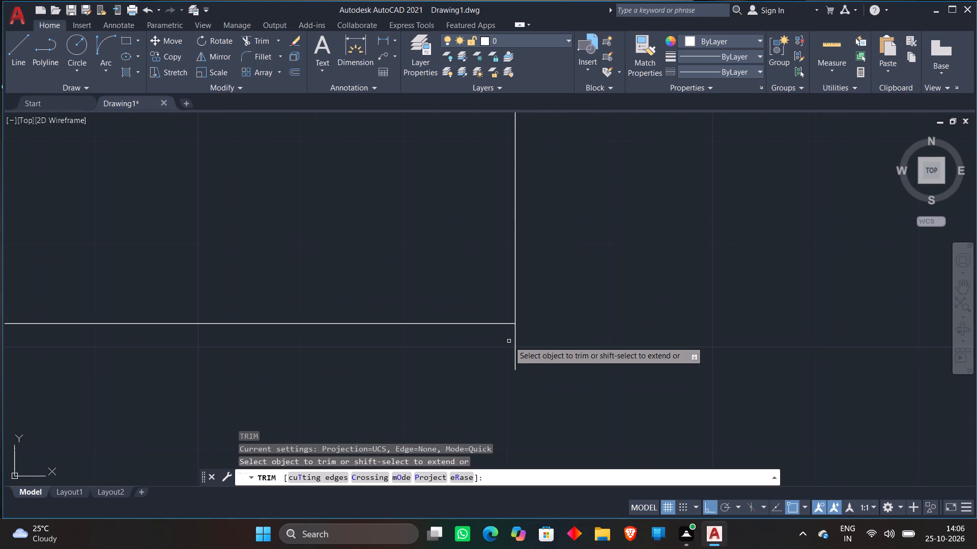
pyautogui.press('Escape')
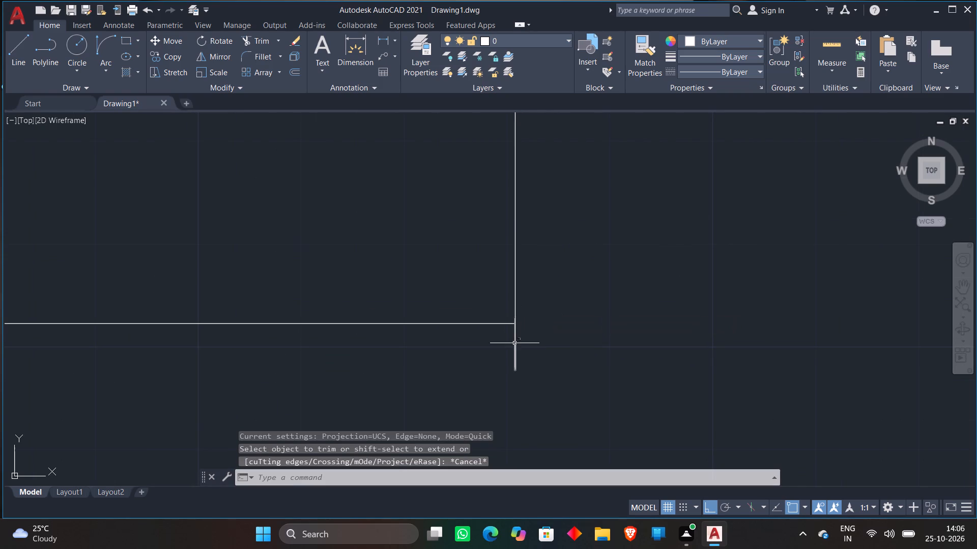
pyautogui.click(514, 343)
pyautogui.press('Escape')
pyautogui.press('t')
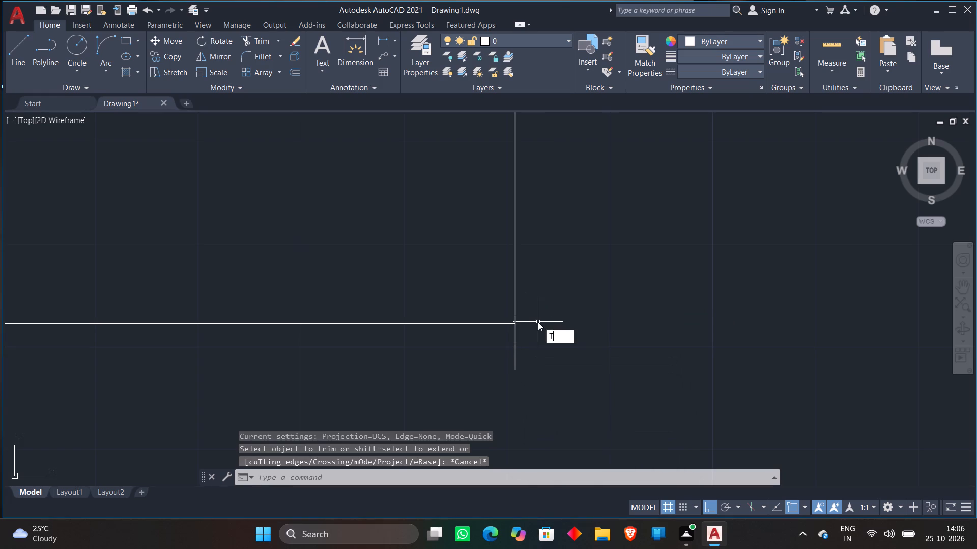
pyautogui.write('R')
pyautogui.press('space')
pyautogui.click(534, 328)
pyautogui.click(427, 382)
pyautogui.click(529, 346)
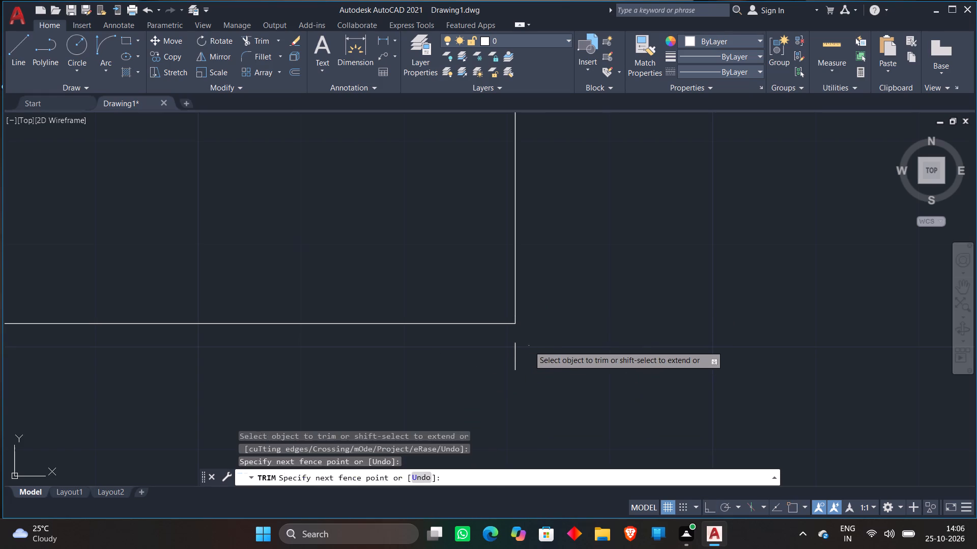
pyautogui.click(463, 378)
pyautogui.press('Escape')
# Examine the whole floor plan and the outer boundary around it.
pyautogui.scroll(-3, 620, 293)
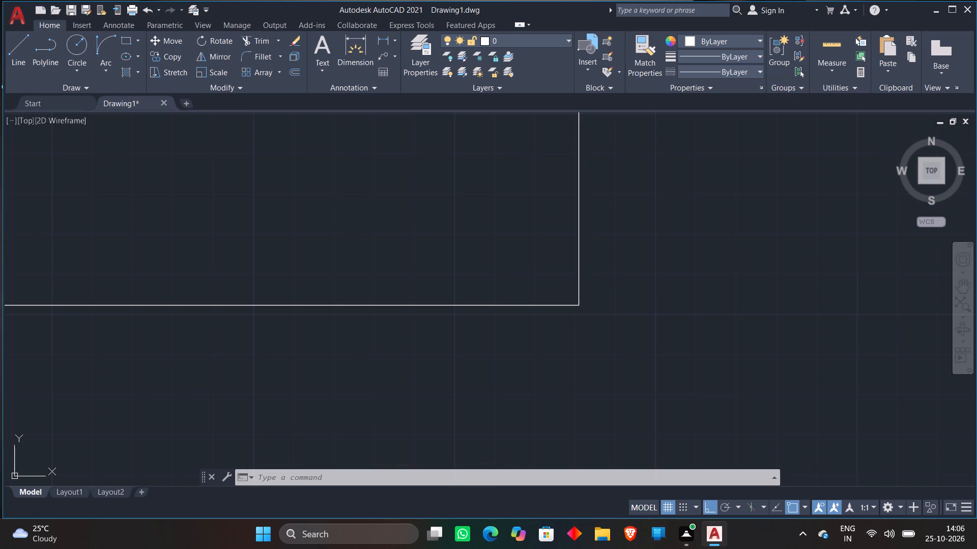
pyautogui.scroll(-2, 547, 341)
pyautogui.scroll(-4, 556, 386)
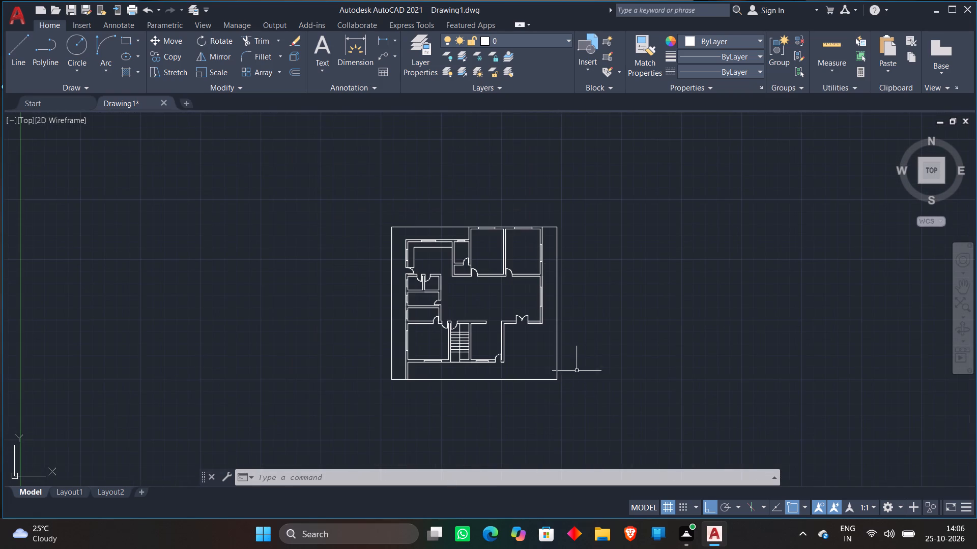
pyautogui.scroll(2, 601, 334)
pyautogui.scroll(-1, 592, 334)
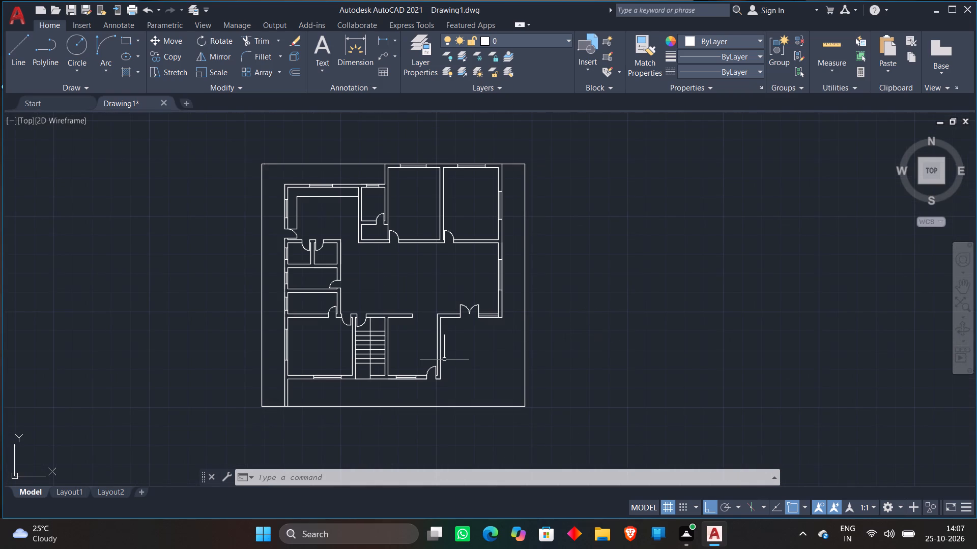
pyautogui.scroll(-2, 444, 359)
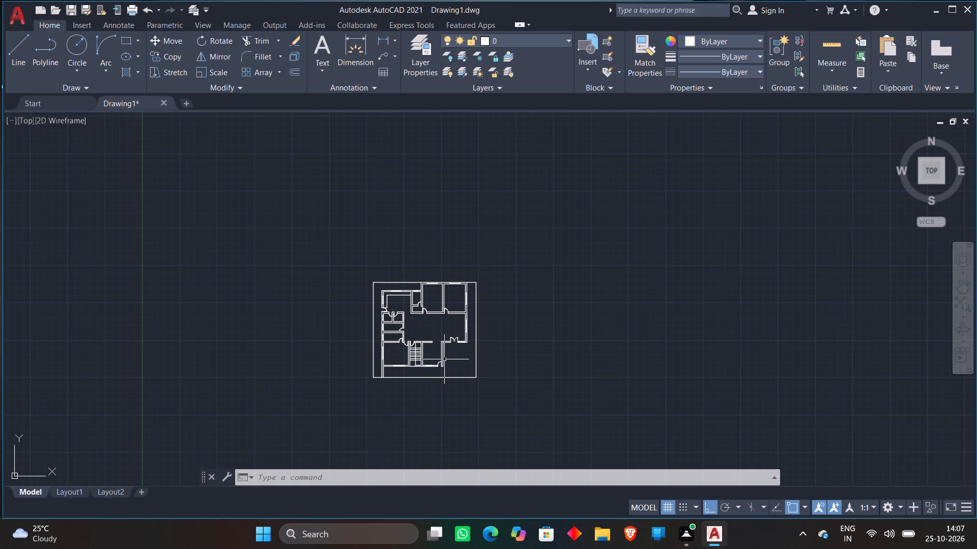
pyautogui.scroll(-1, 458, 383)
pyautogui.moveTo(461, 384); pyautogui.dragTo(502, 383, button='middle')
pyautogui.scroll(3, 477, 343)
# Insert the Bed - Queen block from the DesignCenter blocks of Home - Space Planner.dwg in the empty area east of the plan.
pyautogui.write('DC')
pyautogui.press('space')
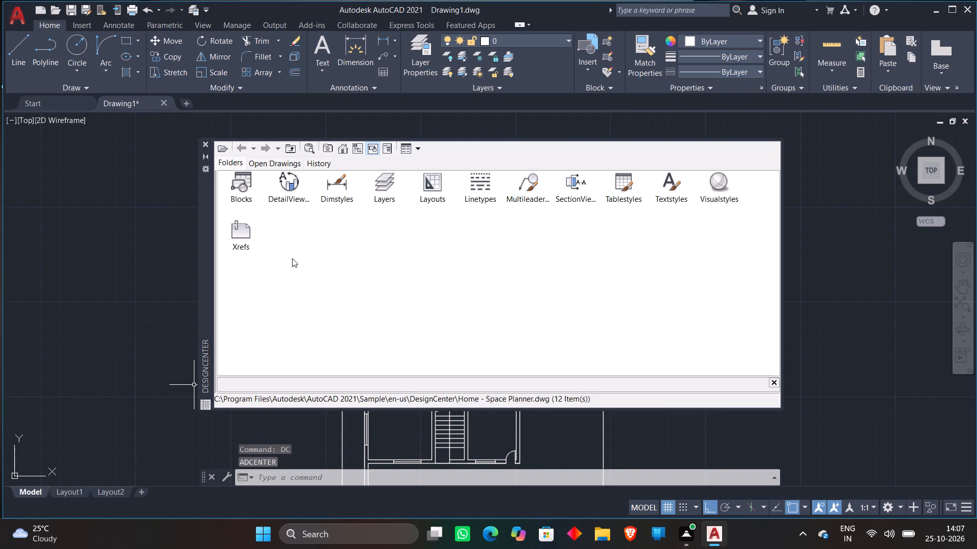
pyautogui.doubleClick(238, 184)
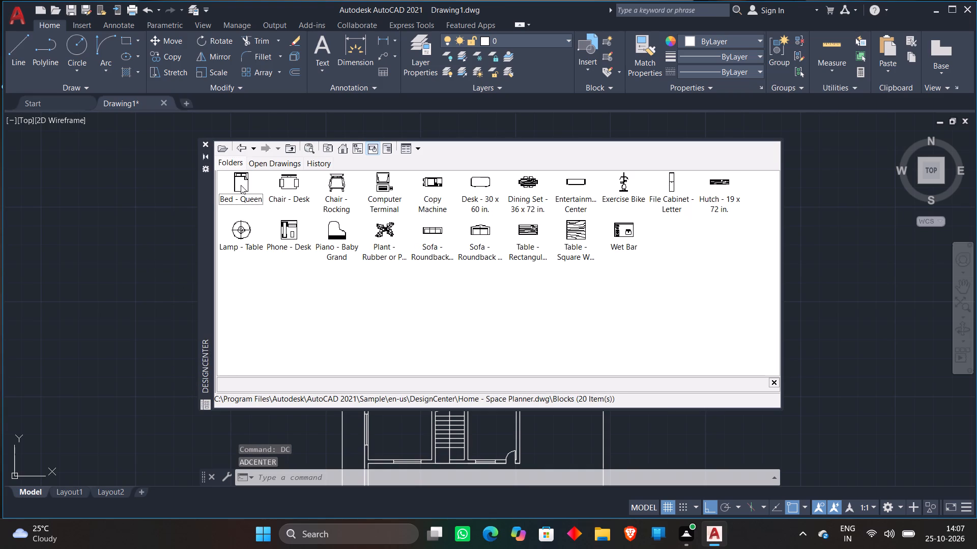
pyautogui.doubleClick(241, 185)
pyautogui.click(558, 342)
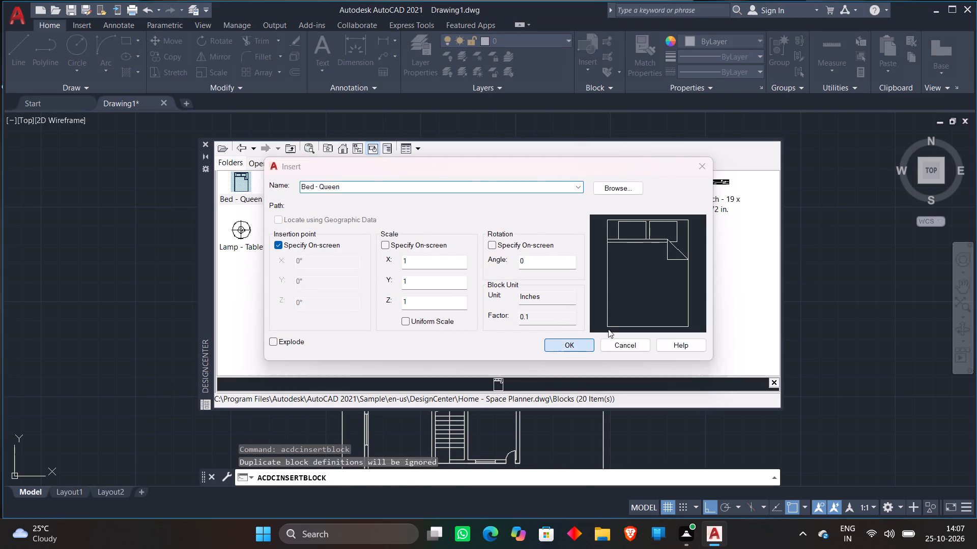
pyautogui.click(831, 271)
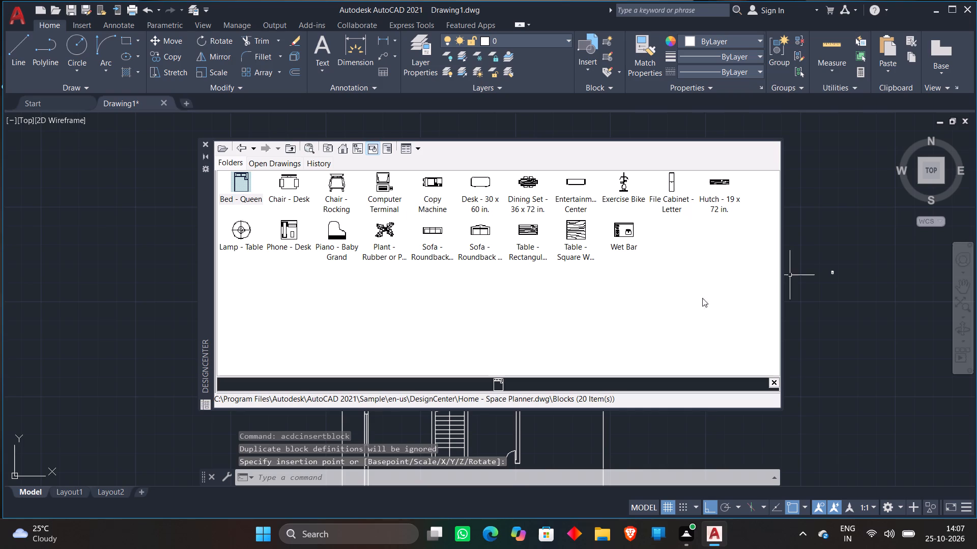
# Insert the Sofa - Roundback 7 ft block just southwest of the bed block, east of the plan.
pyautogui.doubleClick(426, 231)
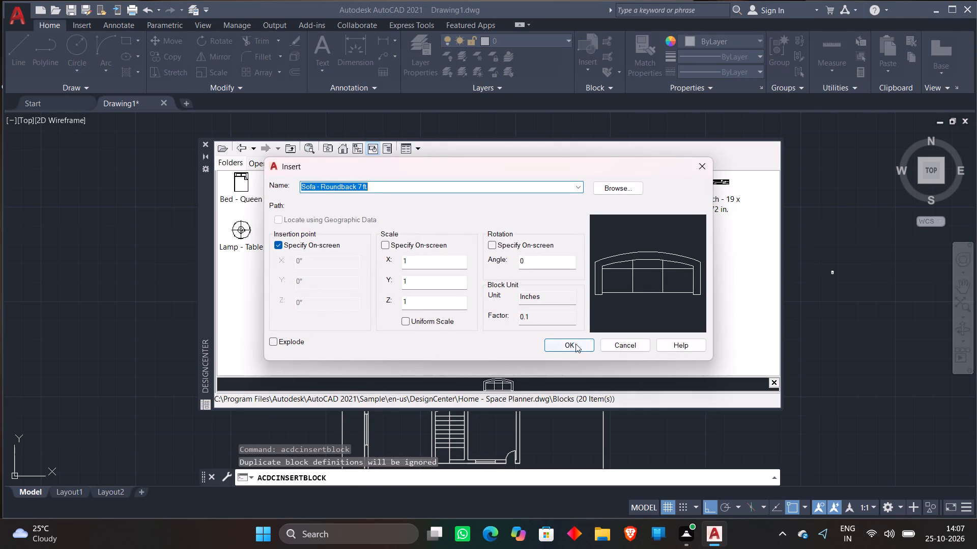
pyautogui.click(576, 344)
pyautogui.click(819, 297)
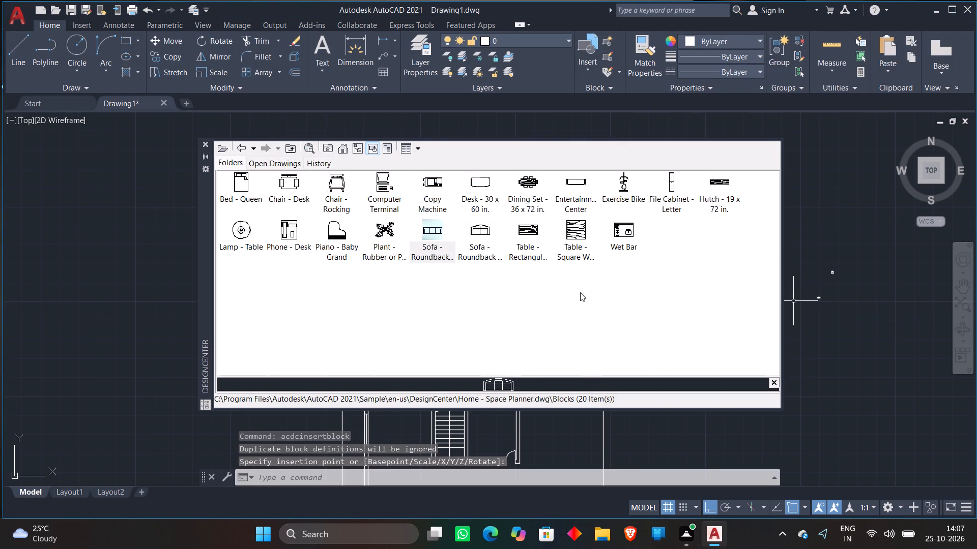
# Insert the Sofa - Roundback Loveseat 5 ft block just southeast of the bed block, east of the plan.
pyautogui.doubleClick(476, 234)
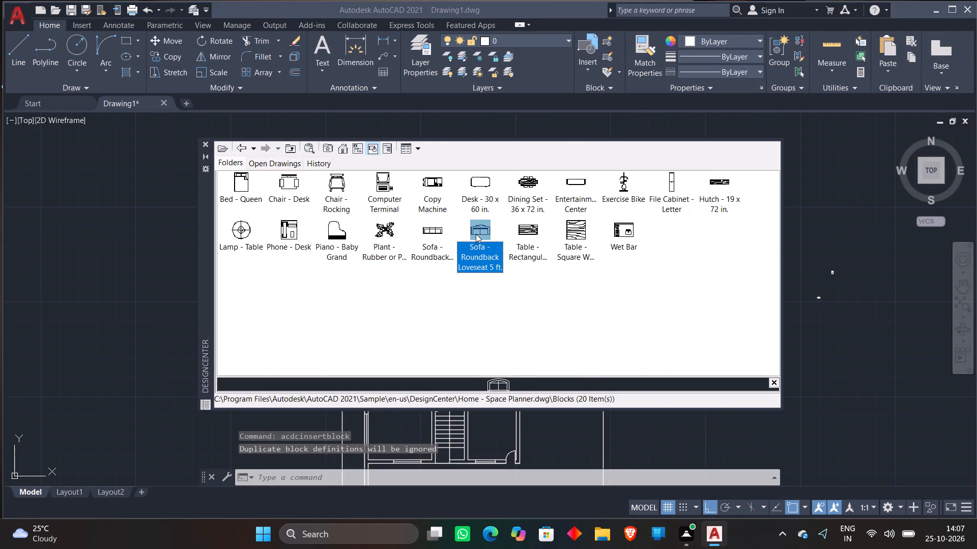
pyautogui.click(576, 344)
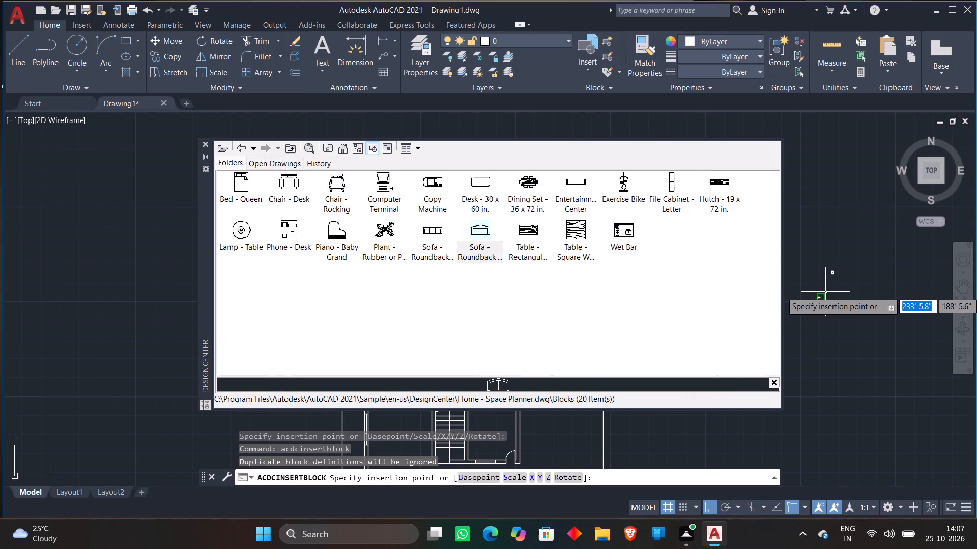
pyautogui.click(841, 293)
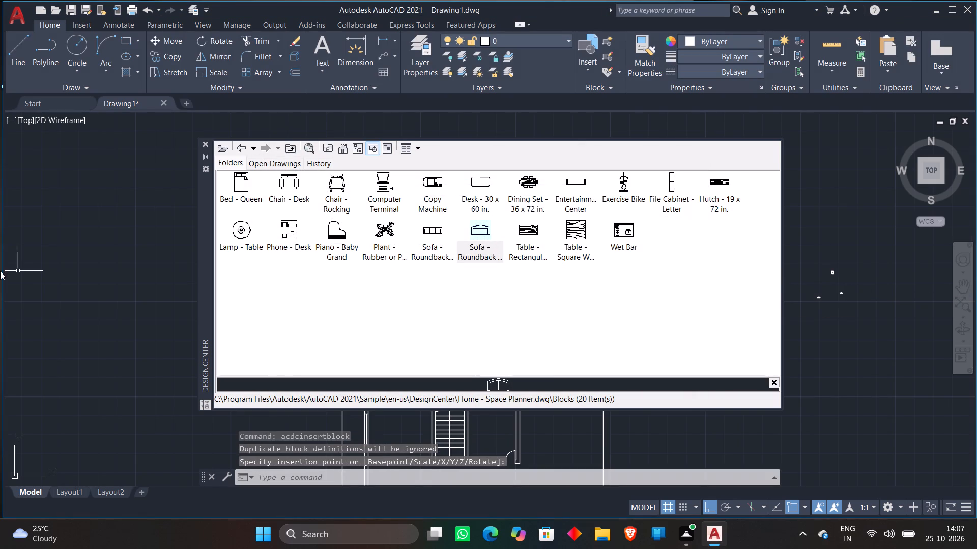
# Insert the Table - Rectangular Woodgrain 60 x 30 in. block south of the two sofa blocks.
pyautogui.doubleClick(523, 230)
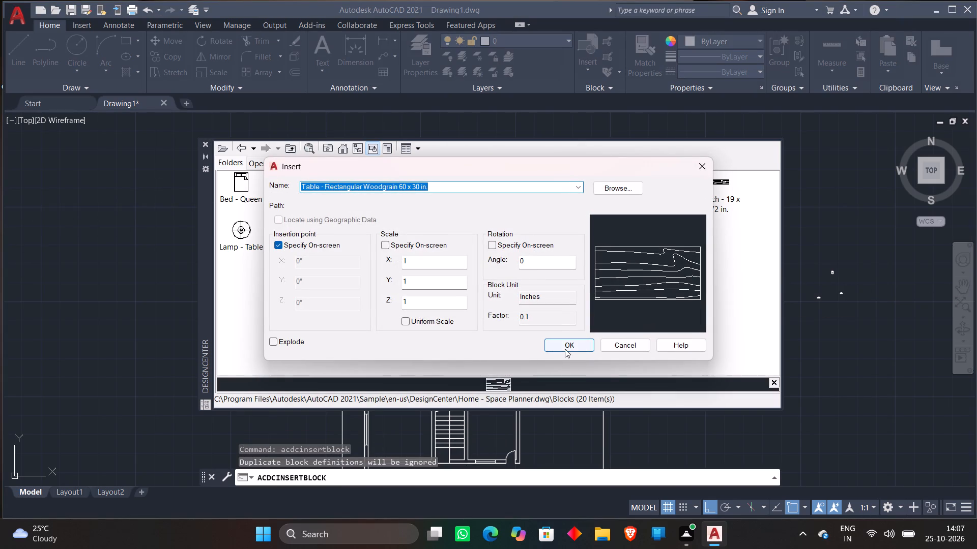
pyautogui.click(564, 342)
pyautogui.click(825, 329)
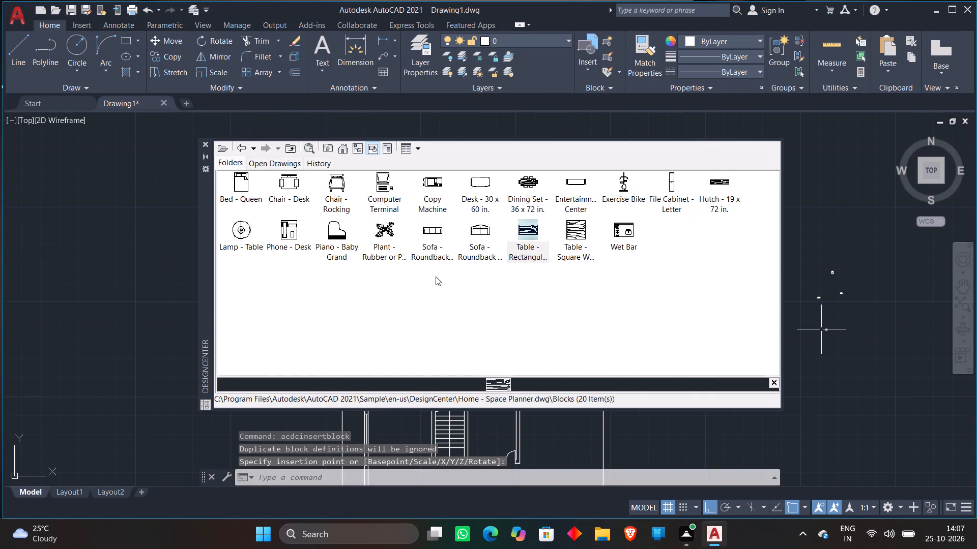
# Insert the Dining Set - 36 x 72 in. block northwest of the bed block, east of the plan.
pyautogui.doubleClick(519, 181)
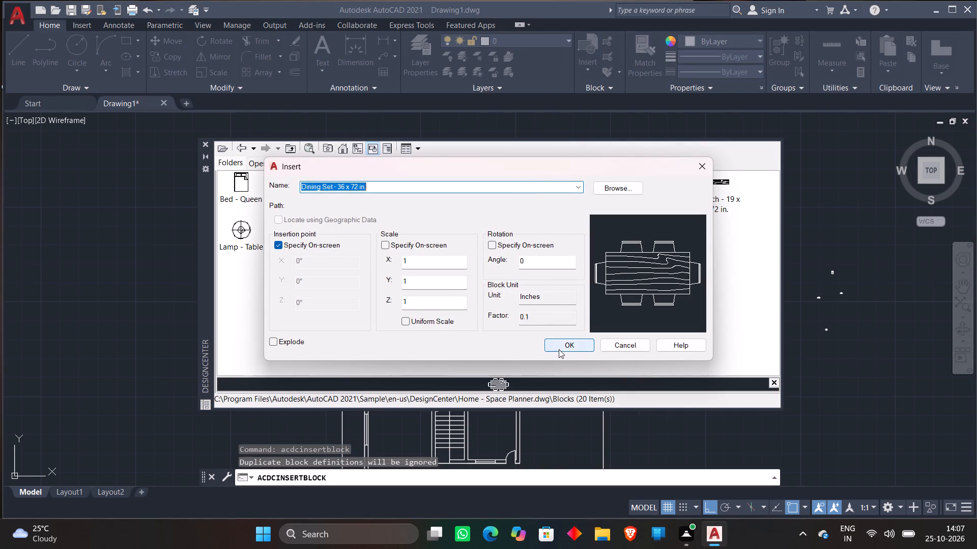
pyautogui.click(559, 349)
pyautogui.click(796, 207)
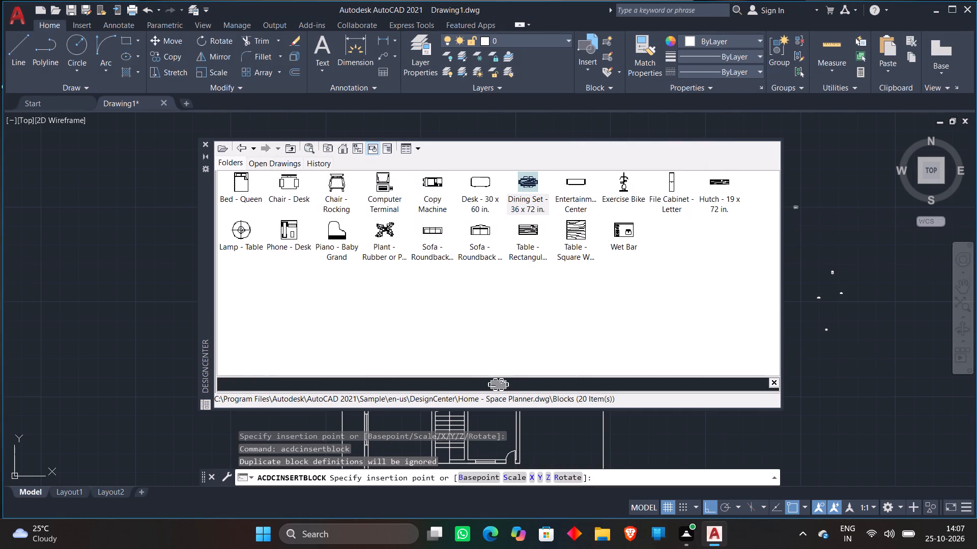
# Insert the Toilet - top block from the DesignCenter blocks of House Designer.dwg just south of the dining set.
pyautogui.click(242, 148)
pyautogui.click(243, 147)
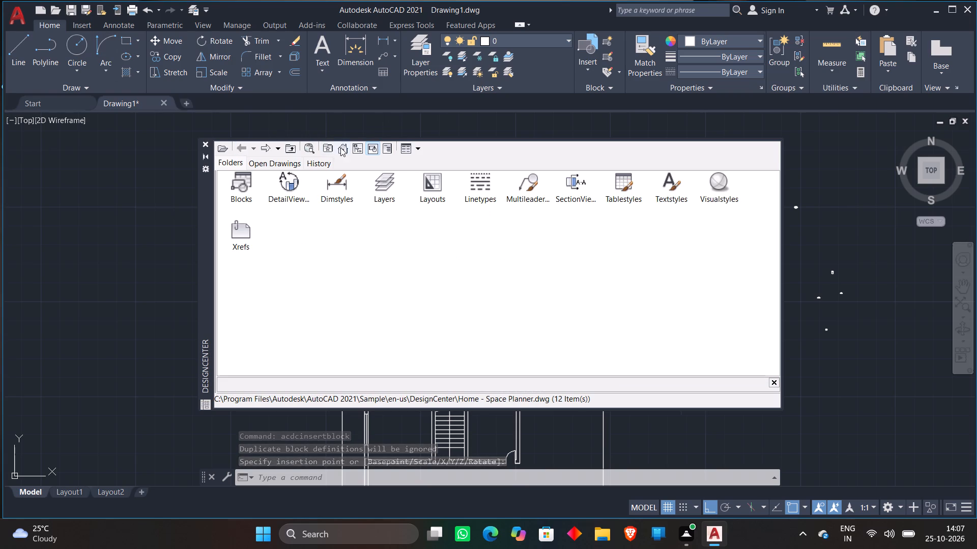
pyautogui.click(340, 147)
pyautogui.doubleClick(330, 184)
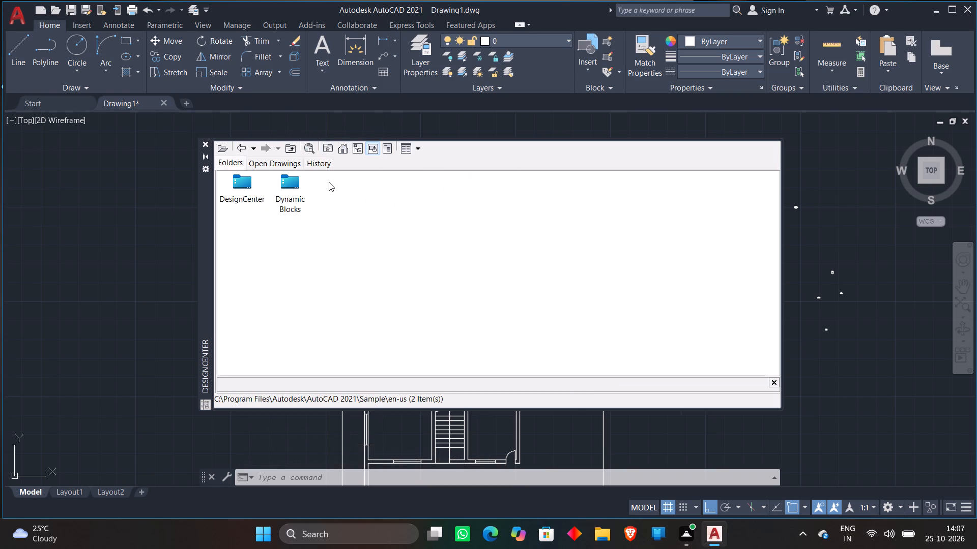
pyautogui.doubleClick(237, 183)
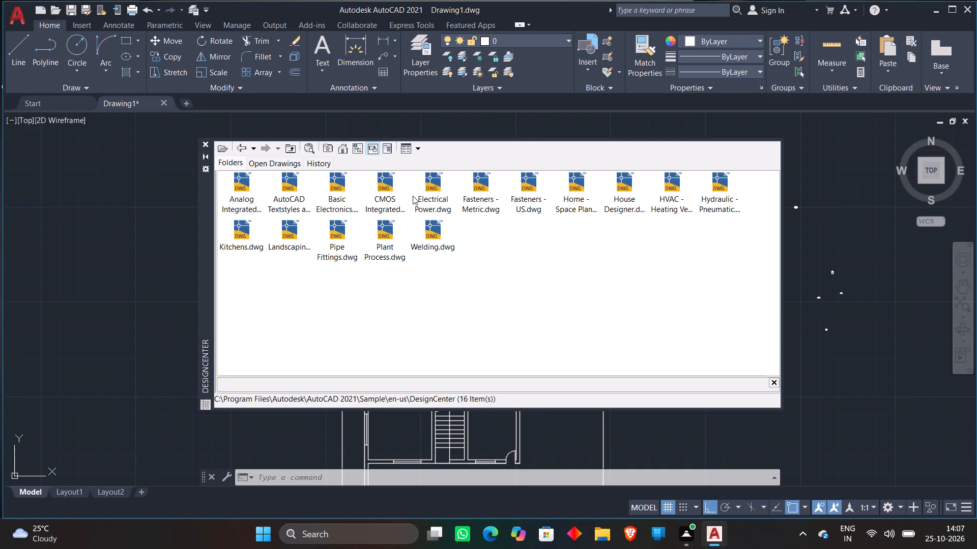
pyautogui.doubleClick(620, 187)
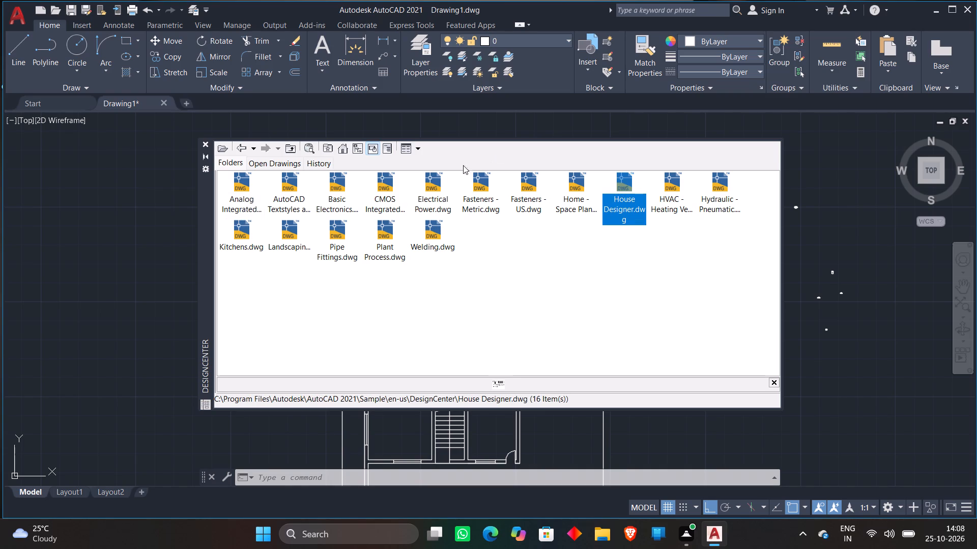
pyautogui.doubleClick(242, 192)
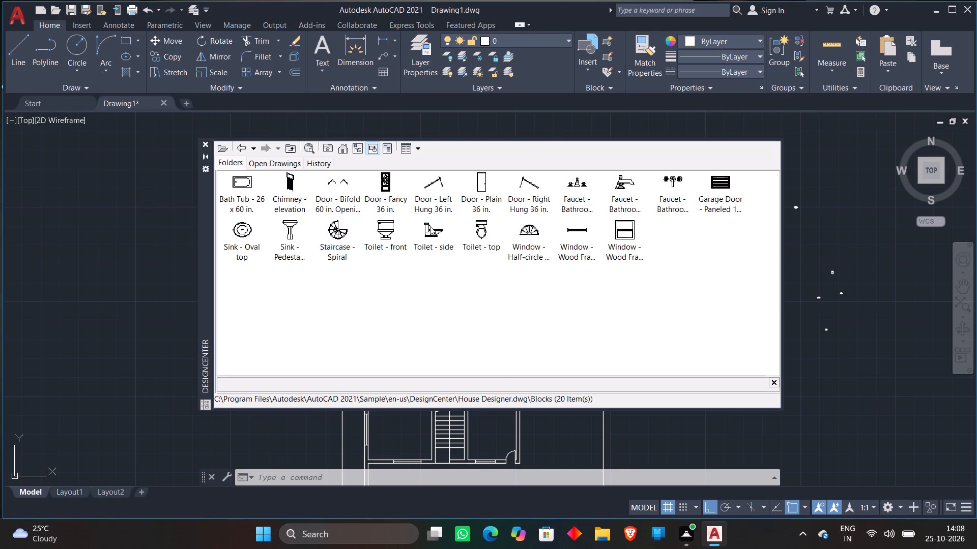
pyautogui.doubleClick(482, 229)
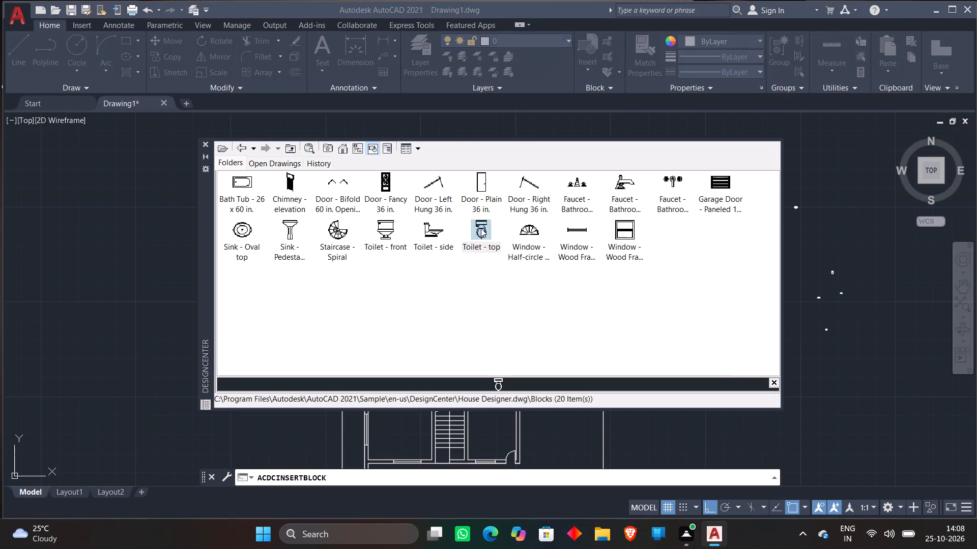
pyautogui.click(568, 343)
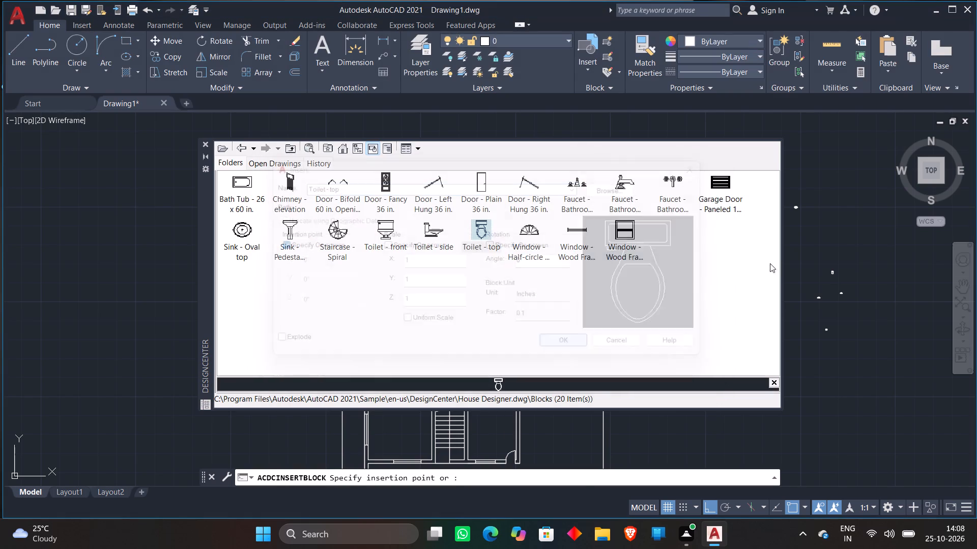
pyautogui.click(802, 236)
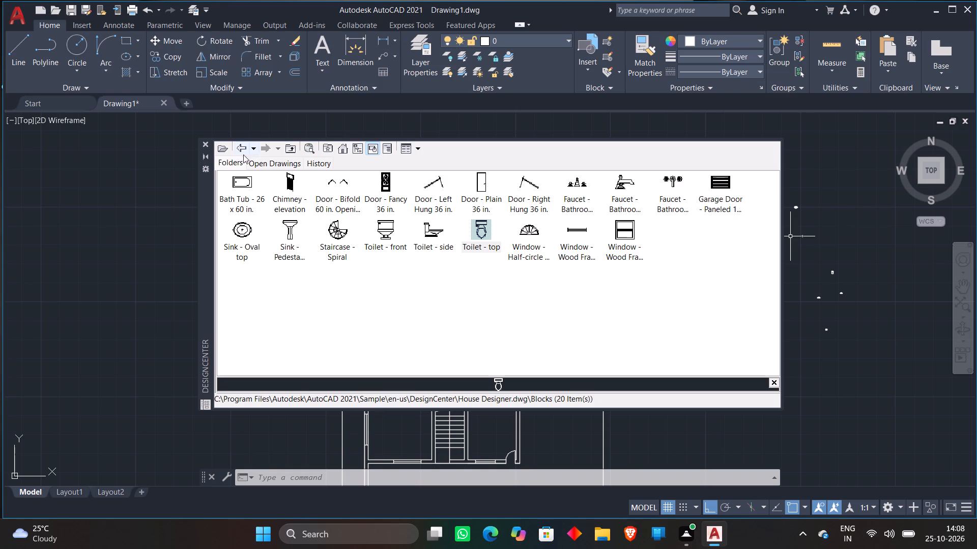
# Insert the Range-Oven - 30 in top block from the DesignCenter blocks of Kitchens.dwg just east of the dining set.
pyautogui.click(243, 152)
pyautogui.click(242, 152)
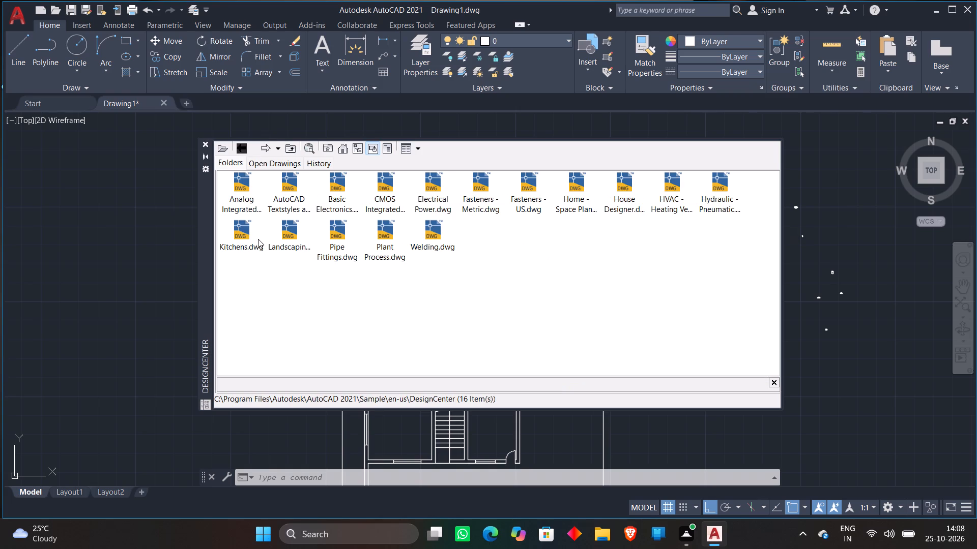
pyautogui.doubleClick(244, 231)
pyautogui.doubleClick(238, 231)
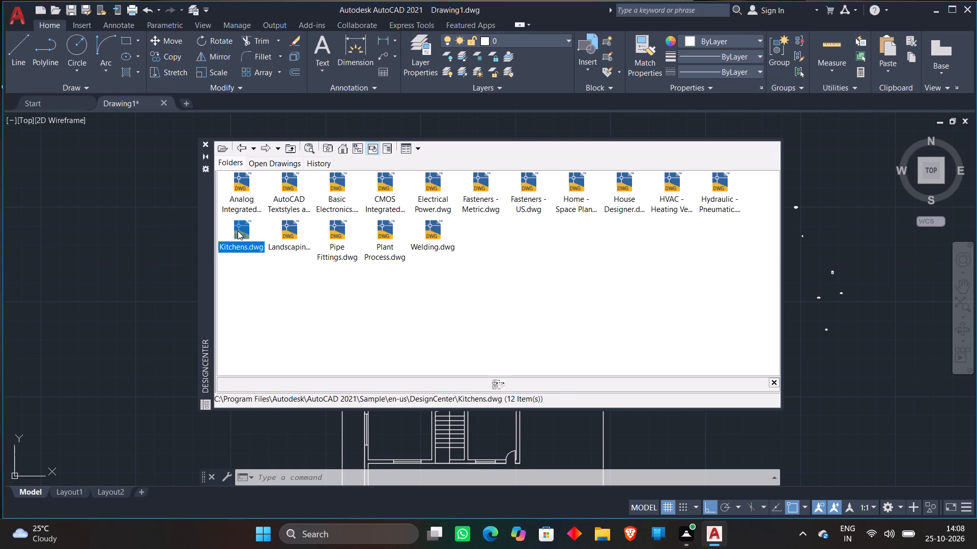
pyautogui.doubleClick(245, 191)
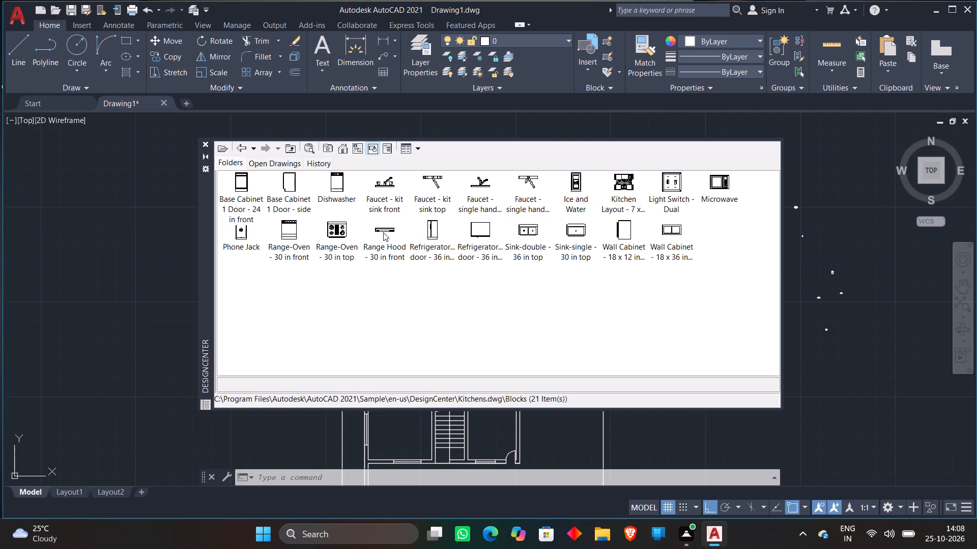
pyautogui.doubleClick(337, 232)
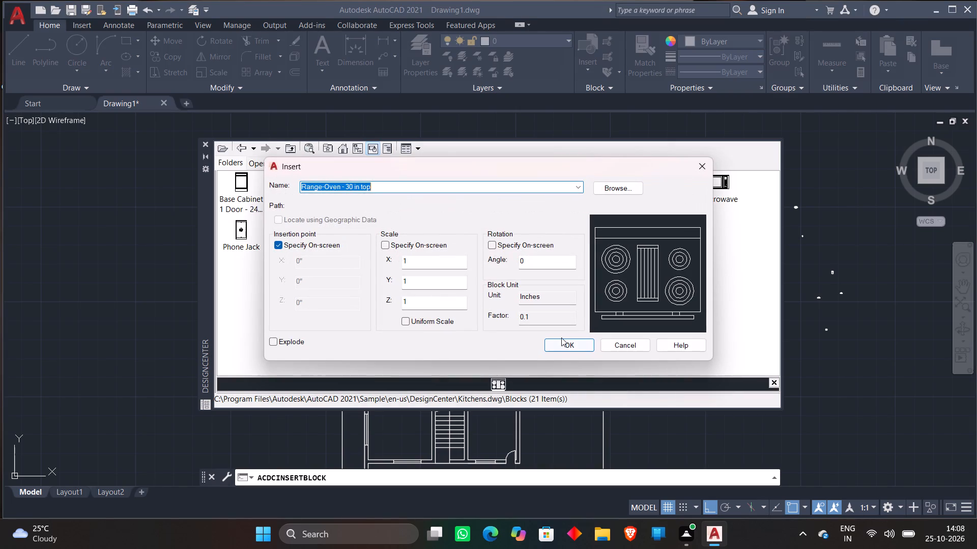
pyautogui.click(561, 343)
pyautogui.click(821, 211)
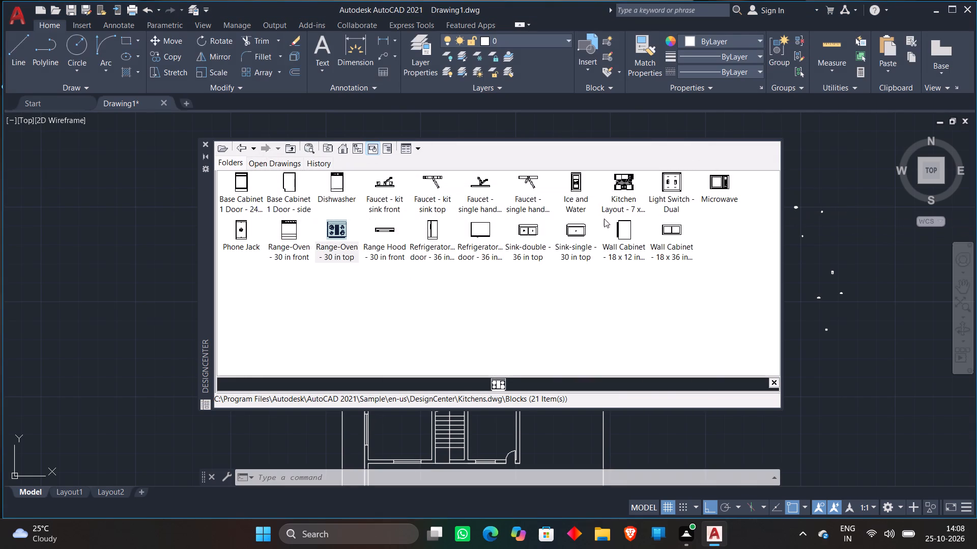
# Insert the Sink-single - 30 in top block northeast of the range-oven block and close DesignCenter.
pyautogui.doubleClick(579, 229)
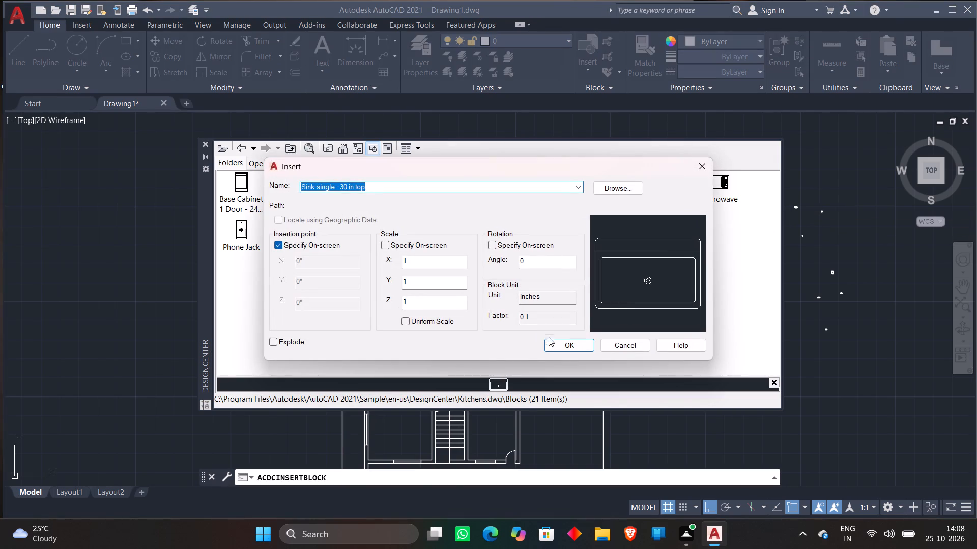
pyautogui.click(551, 341)
pyautogui.click(860, 192)
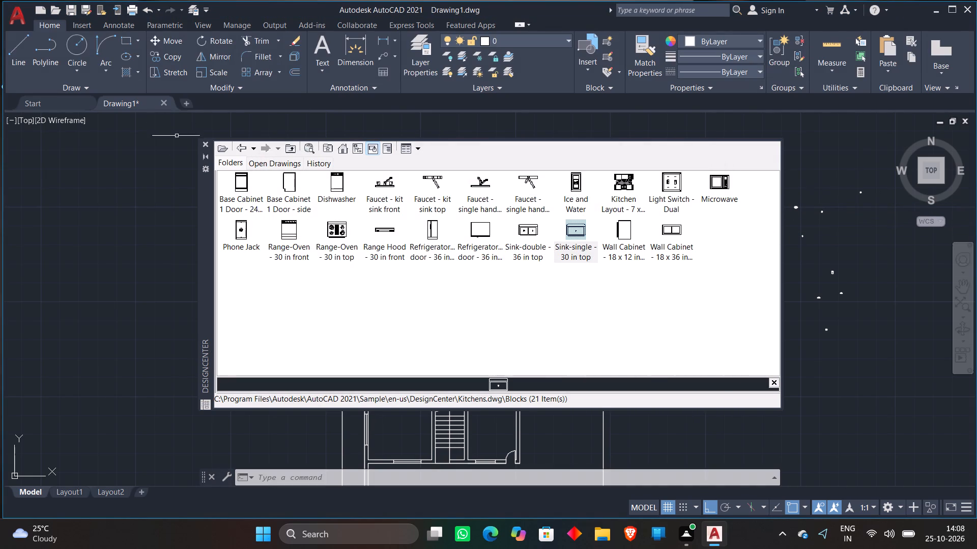
pyautogui.click(206, 144)
# Move the dining set block, with Ortho off, into the western part of the plan's large central hall.
pyautogui.scroll(-1, 455, 186)
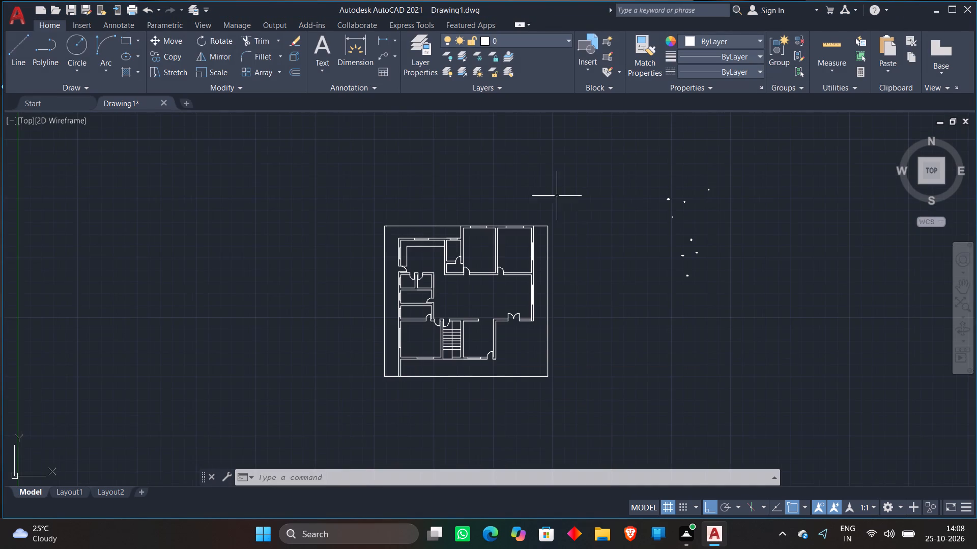
pyautogui.scroll(3, 670, 196)
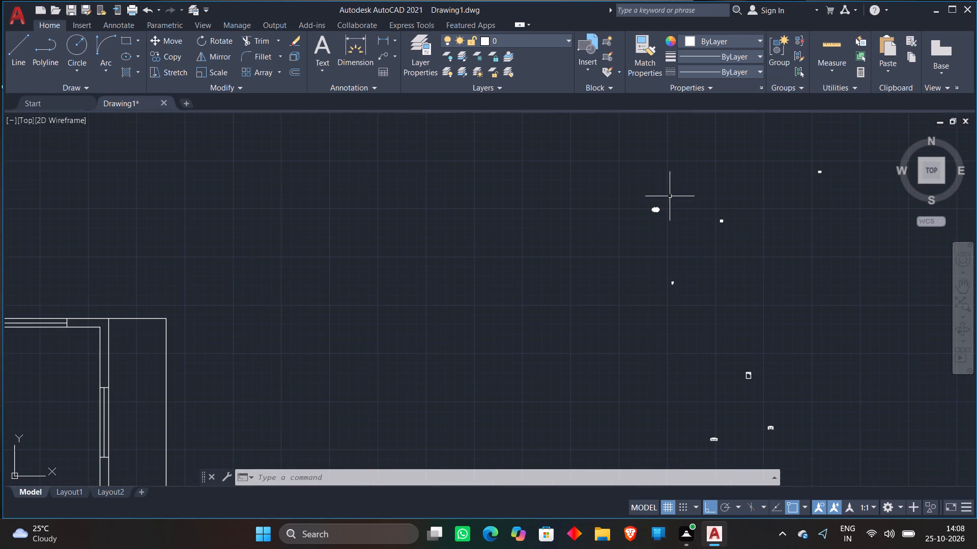
pyautogui.click(628, 197)
pyautogui.click(664, 229)
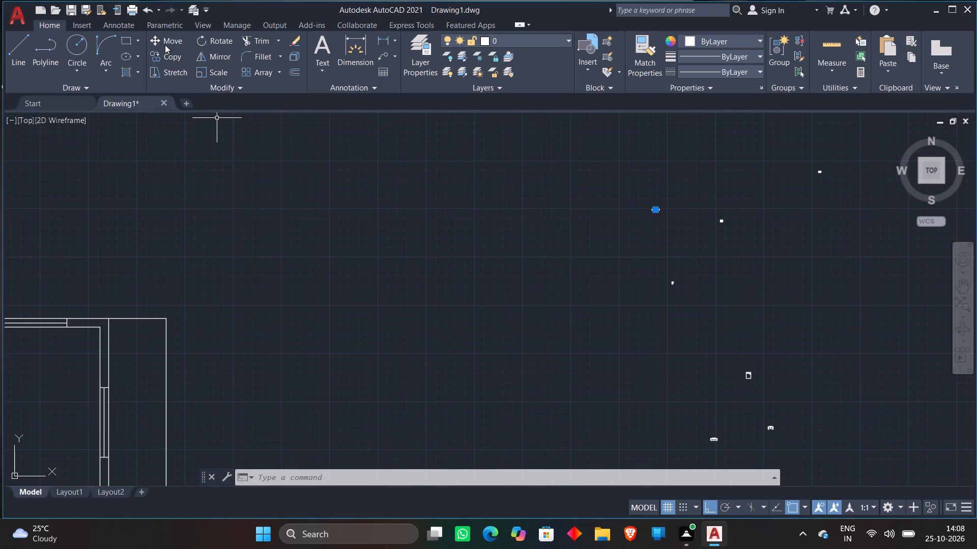
pyautogui.click(165, 45)
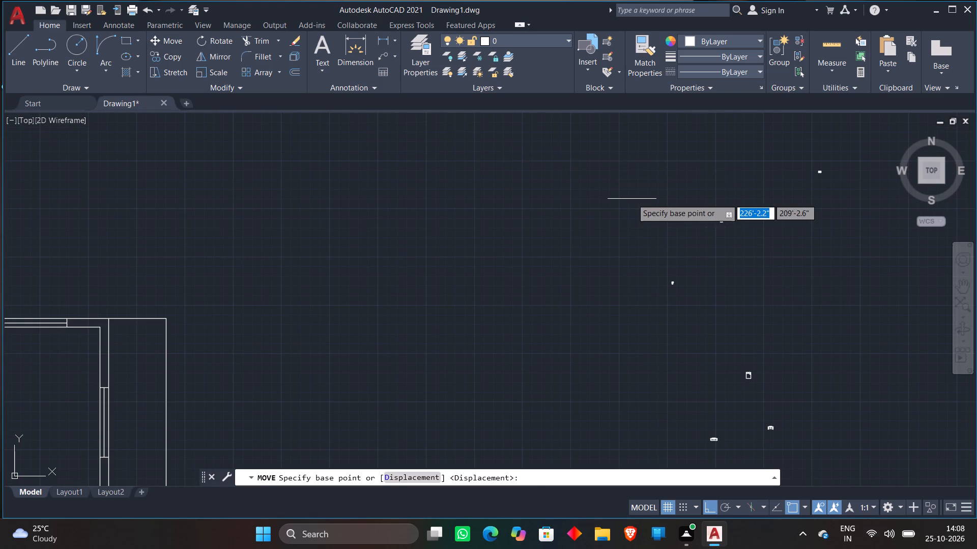
pyautogui.click(641, 204)
pyautogui.scroll(-2, 472, 203)
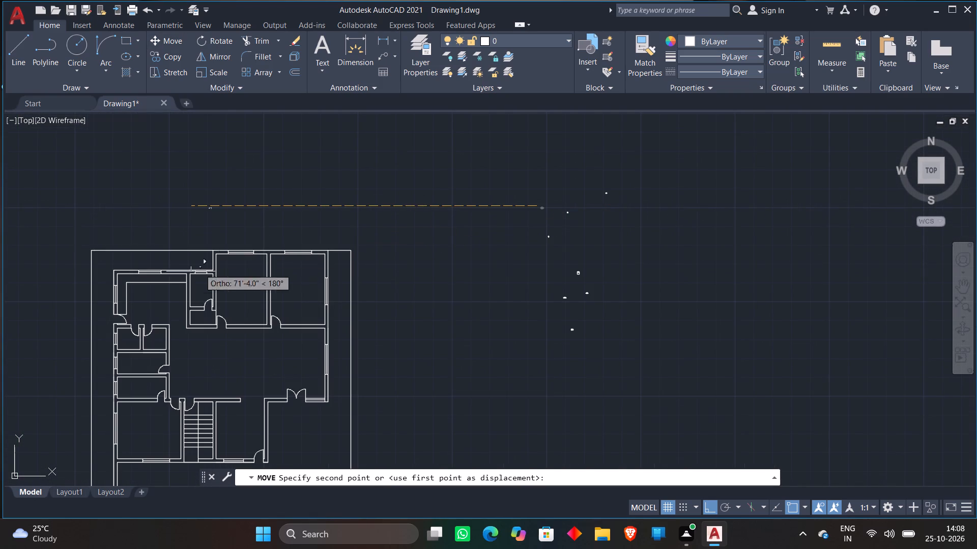
pyautogui.press('F8')
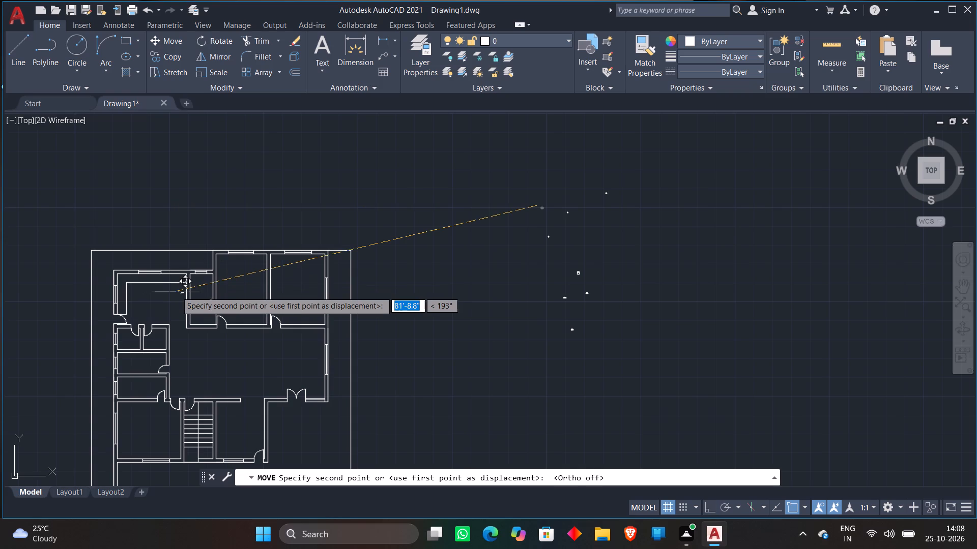
pyautogui.moveTo(200, 376); pyautogui.dragTo(270, 321, button='middle')
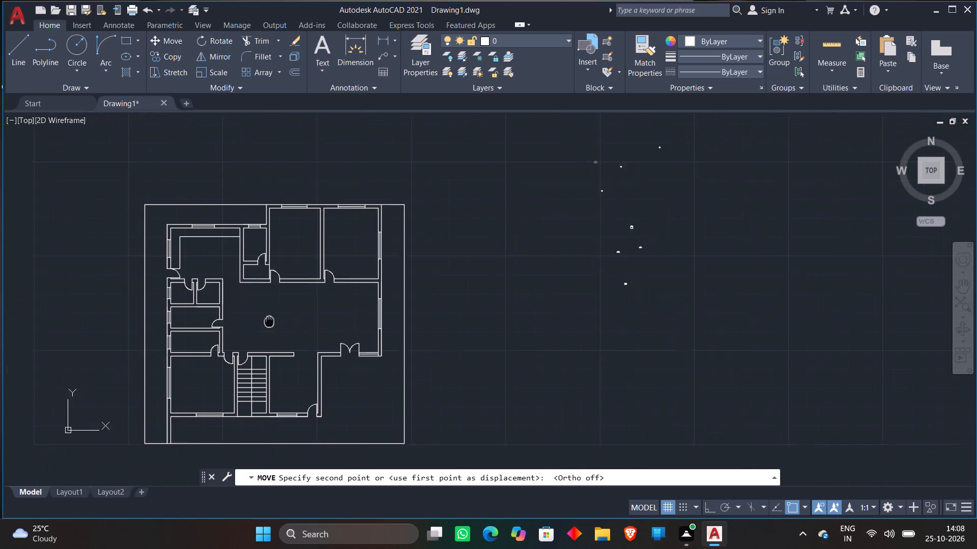
pyautogui.moveTo(270, 321); pyautogui.dragTo(270, 321, button='middle')
pyautogui.scroll(3, 267, 311)
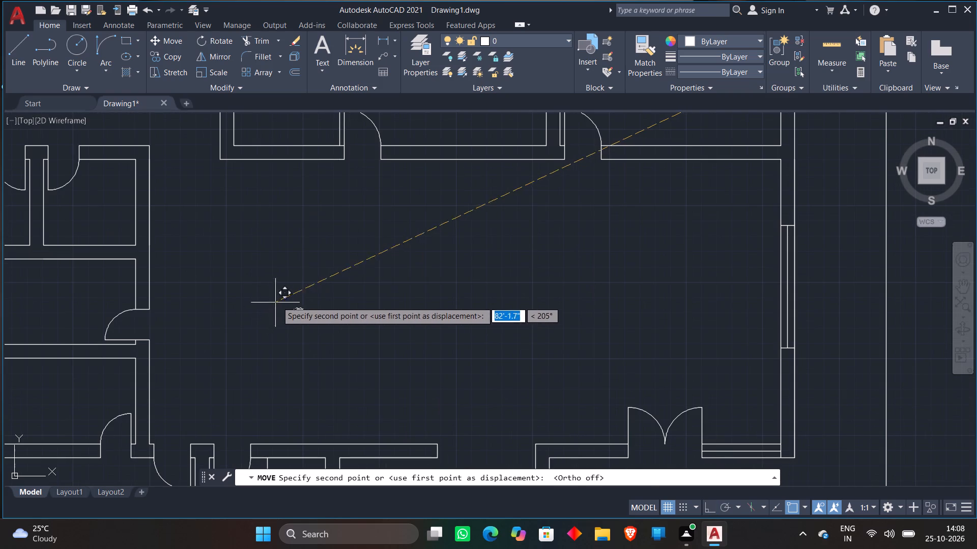
pyautogui.click(301, 279)
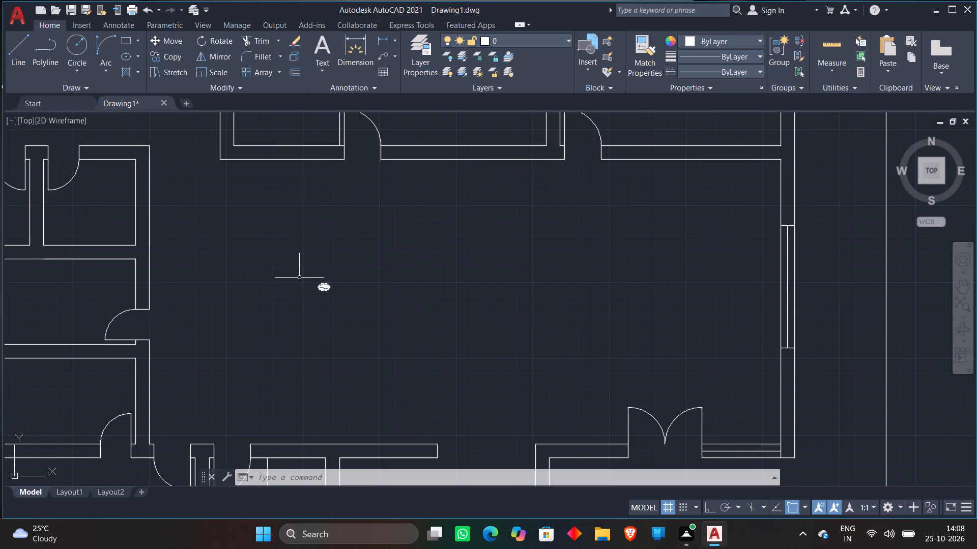
# Scale up the tiny dining set block in the central hall by a factor of about 16.
pyautogui.scroll(-2, 351, 256)
pyautogui.click(312, 241)
pyautogui.click(375, 299)
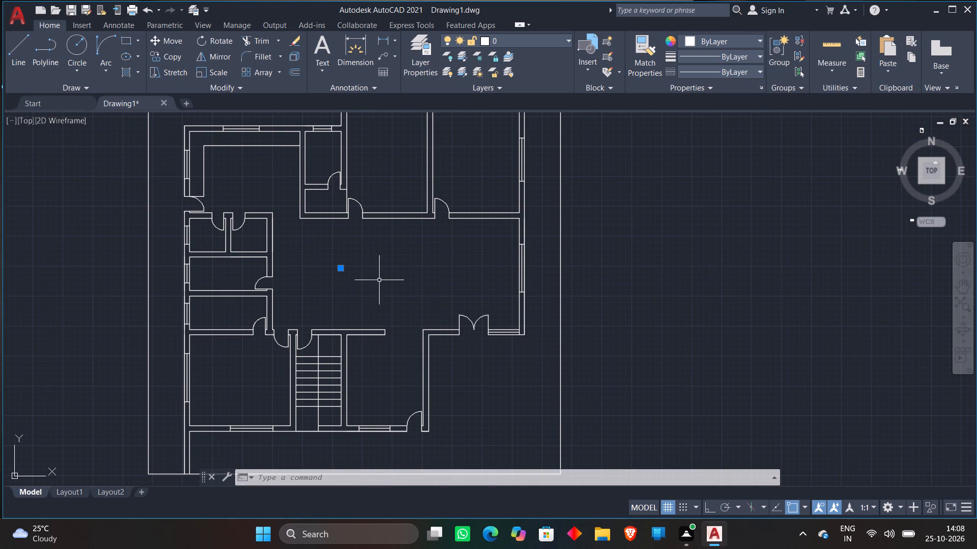
pyautogui.rightClick(376, 259)
pyautogui.click(405, 320)
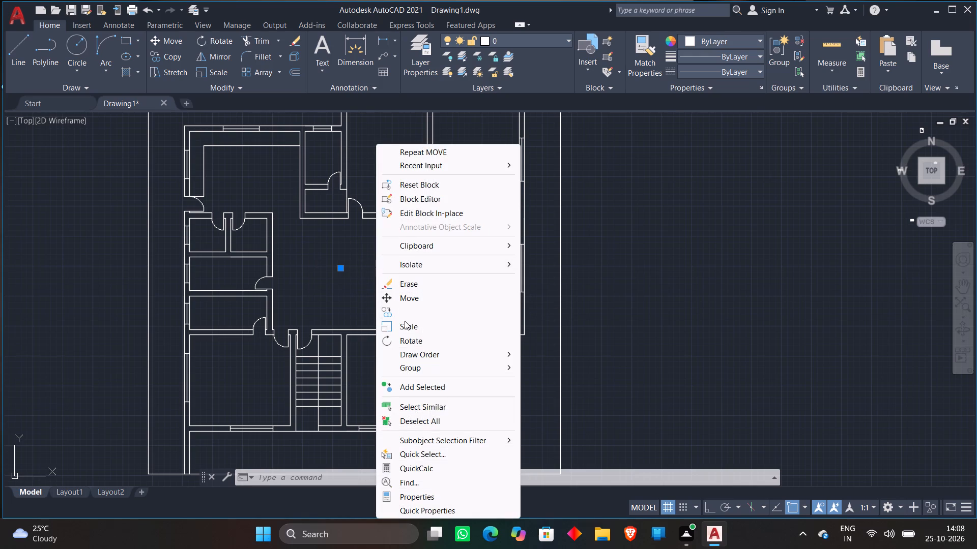
pyautogui.scroll(2, 347, 238)
pyautogui.click(355, 287)
pyautogui.scroll(-1, 404, 264)
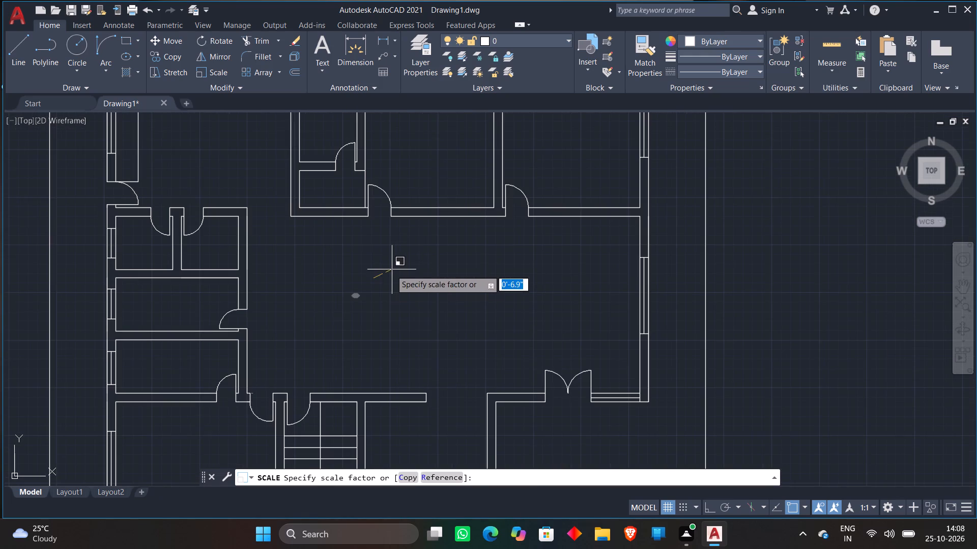
pyautogui.scroll(-2, 430, 267)
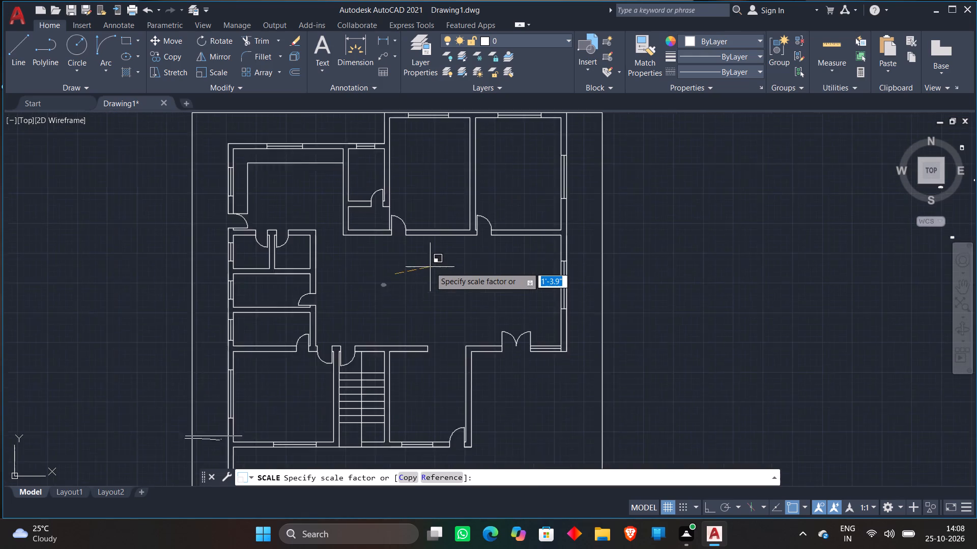
pyautogui.click(430, 267)
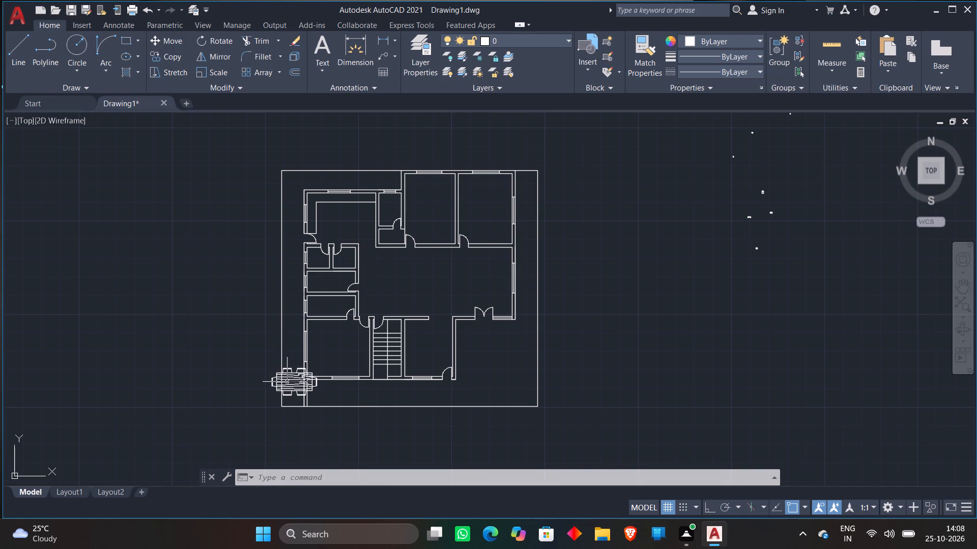
# Move the enlarged dining set from the plan's southwest corner back into the western part of the central hall.
pyautogui.click(288, 382)
pyautogui.click(162, 43)
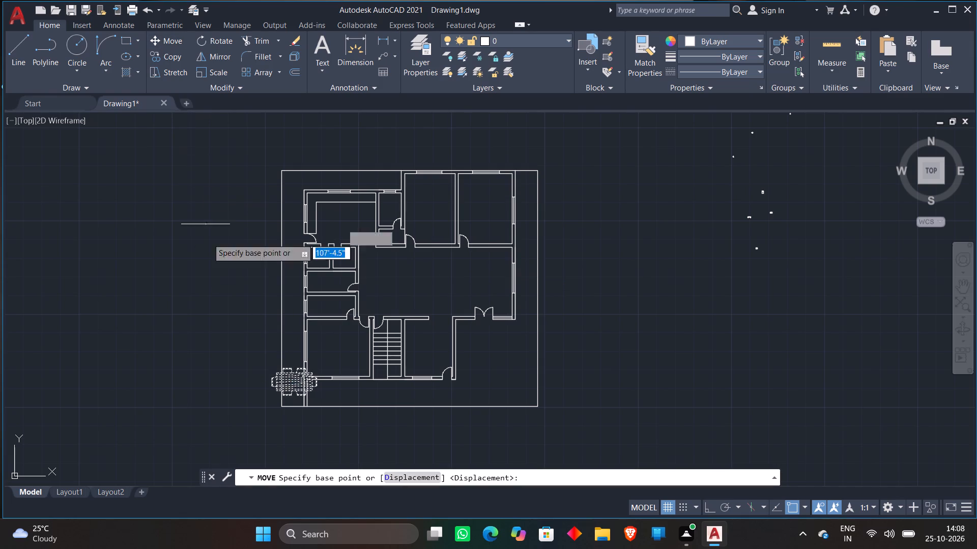
pyautogui.click(293, 383)
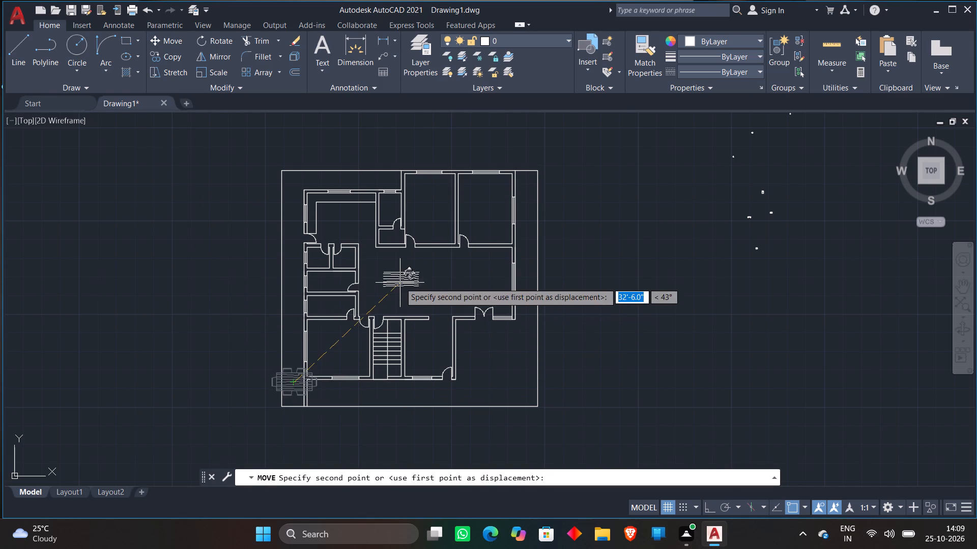
pyautogui.doubleClick(400, 283)
# Scale the dining set block down to a little under half its size within the central hall.
pyautogui.scroll(2, 400, 283)
pyautogui.click(400, 280)
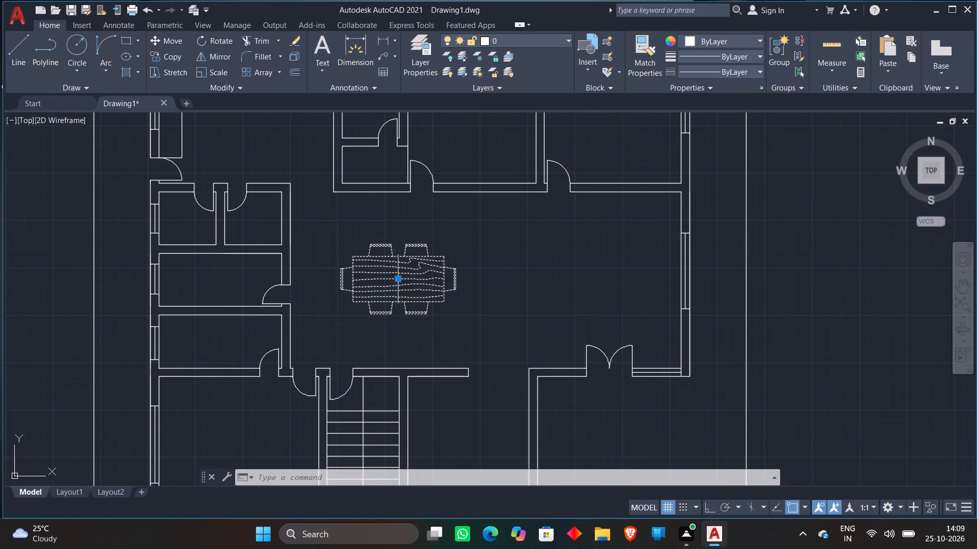
pyautogui.rightClick(396, 274)
pyautogui.click(420, 325)
pyautogui.click(419, 268)
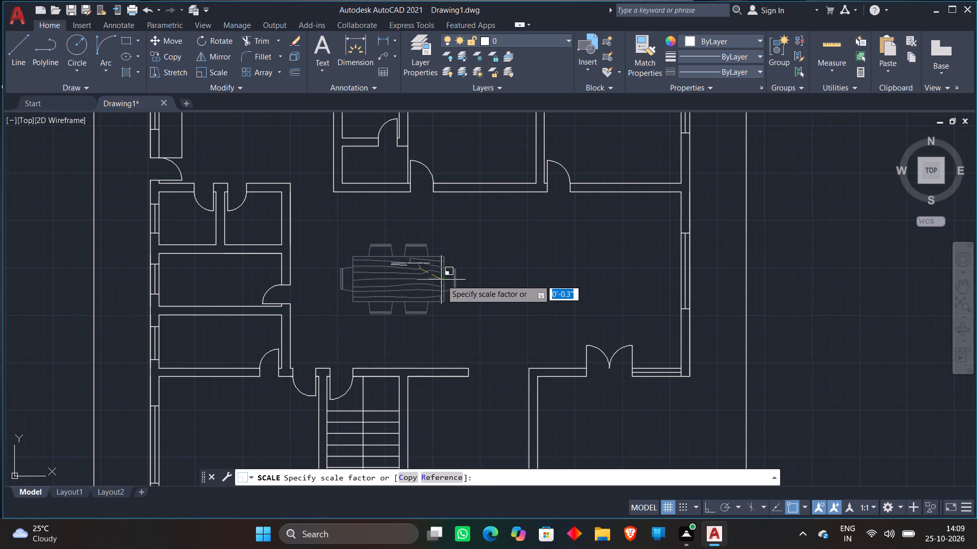
pyautogui.click(442, 281)
# Rotate the dining set block to 270° with Ortho on, so the table runs north-south.
pyautogui.click(480, 315)
pyautogui.click(371, 249)
pyautogui.rightClick(440, 257)
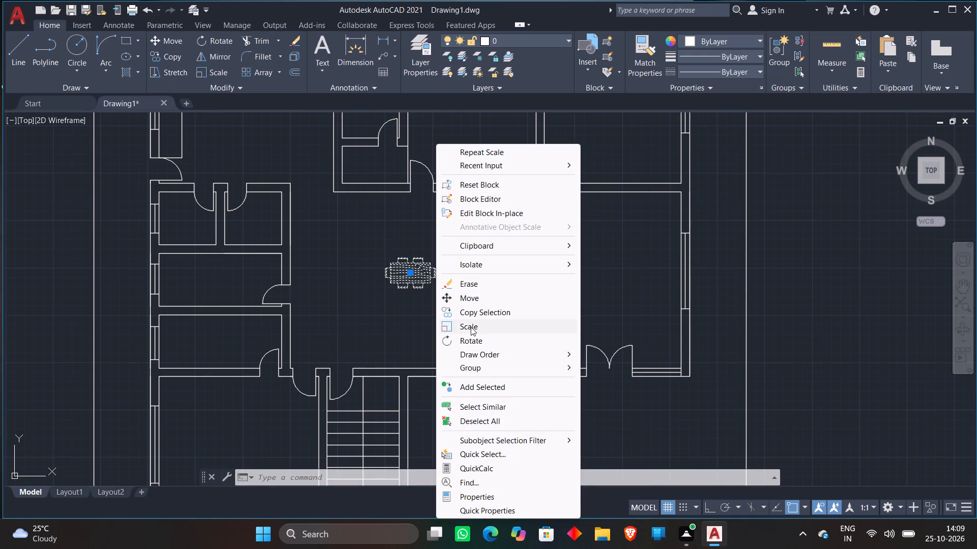
pyautogui.click(471, 335)
pyautogui.click(447, 235)
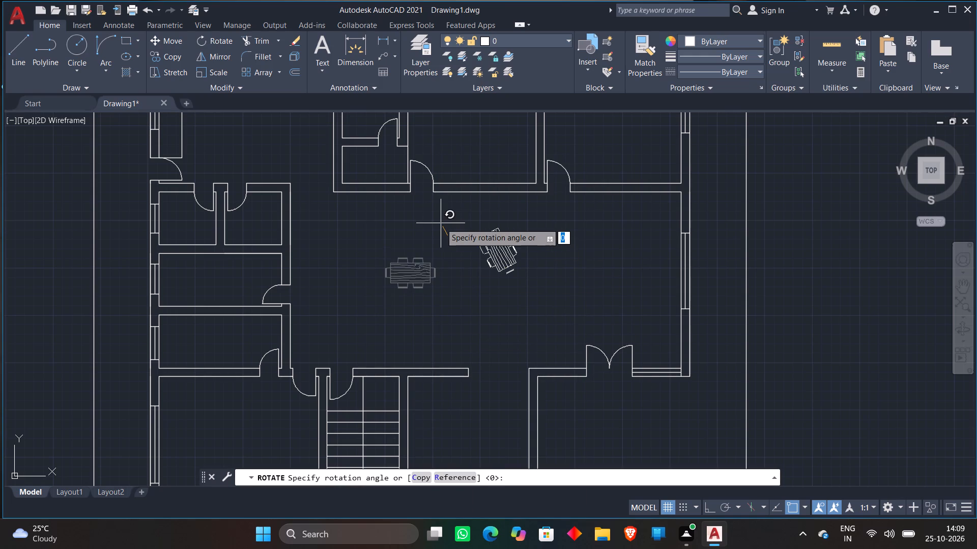
pyautogui.press('F8')
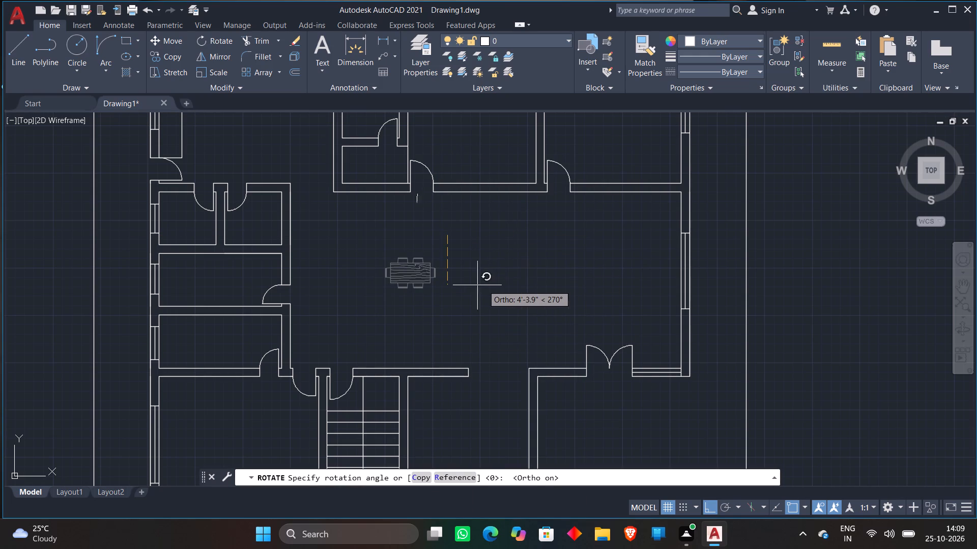
pyautogui.click(461, 286)
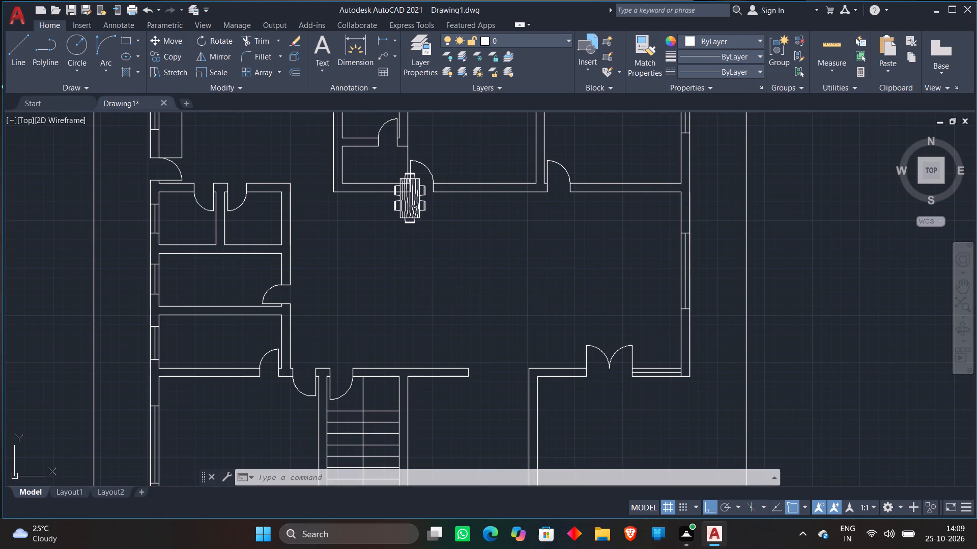
# Move the rotated dining set straight south off the wall, and shift it slightly west within the central hall.
pyautogui.click(411, 208)
pyautogui.click(157, 41)
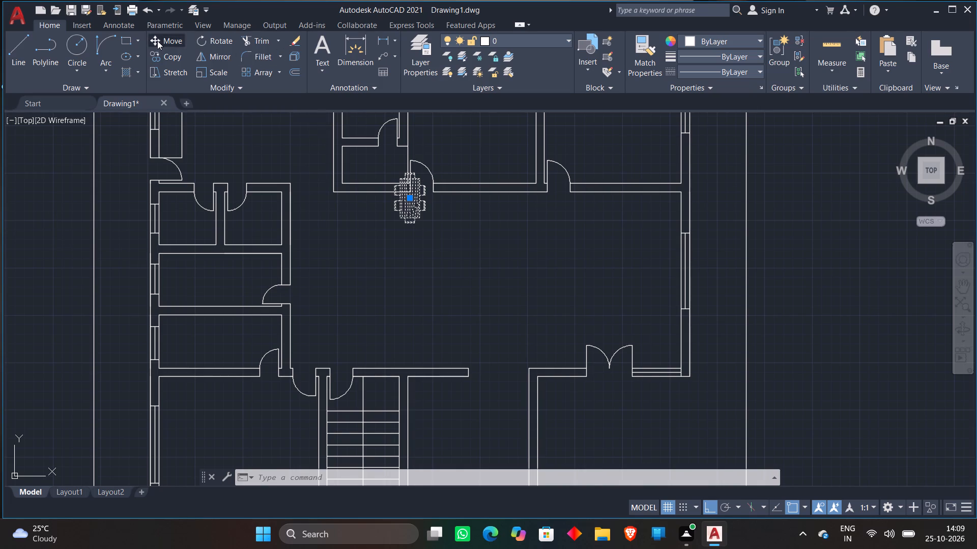
pyautogui.click(412, 207)
pyautogui.click(409, 284)
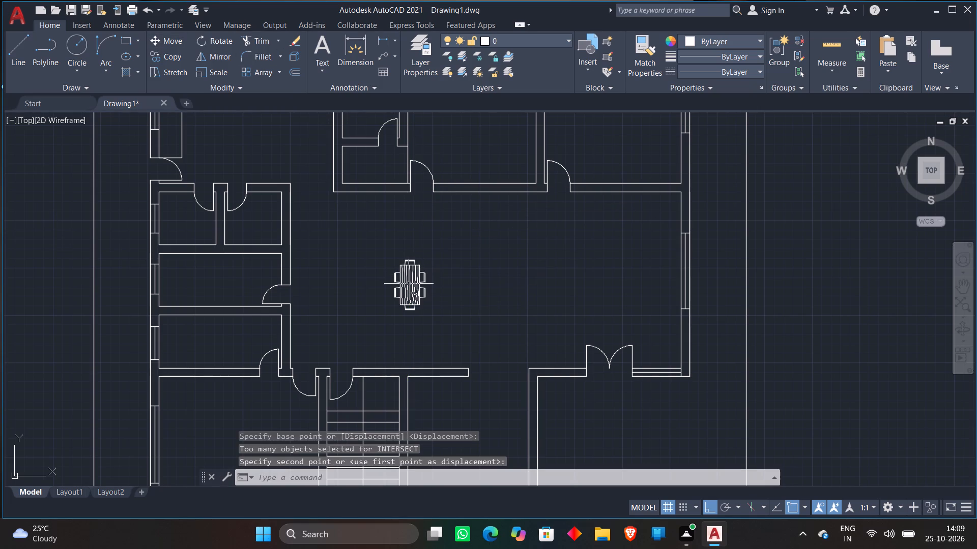
pyautogui.click(413, 280)
pyautogui.click(159, 39)
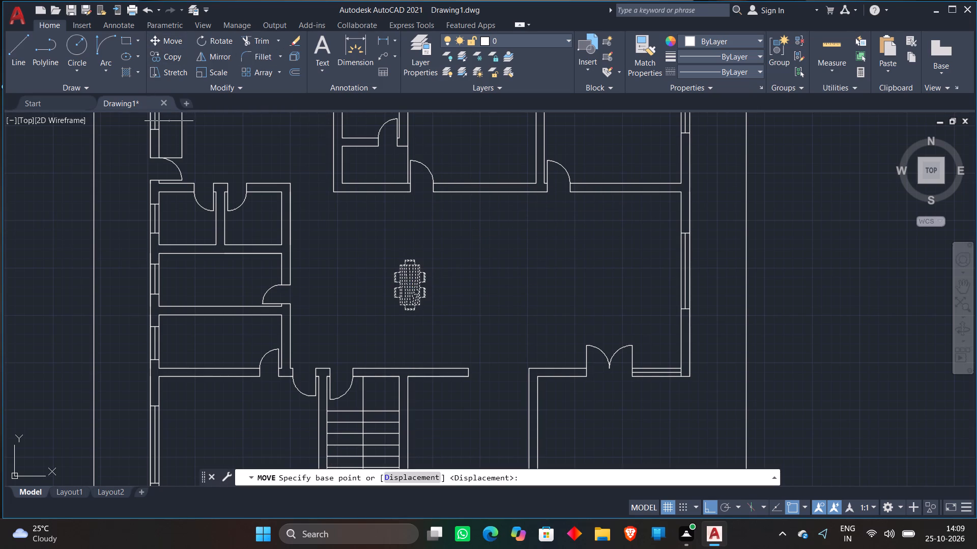
pyautogui.click(406, 280)
pyautogui.click(376, 282)
# Move the toilet block, with Ortho off, from outside the plan into the small north bathroom below its window.
pyautogui.scroll(-1, 494, 256)
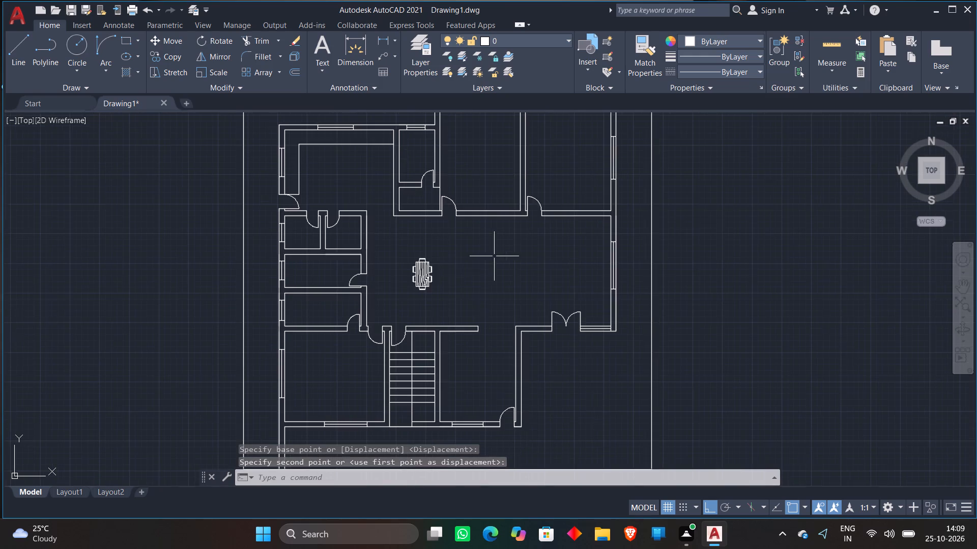
pyautogui.scroll(-2, 496, 257)
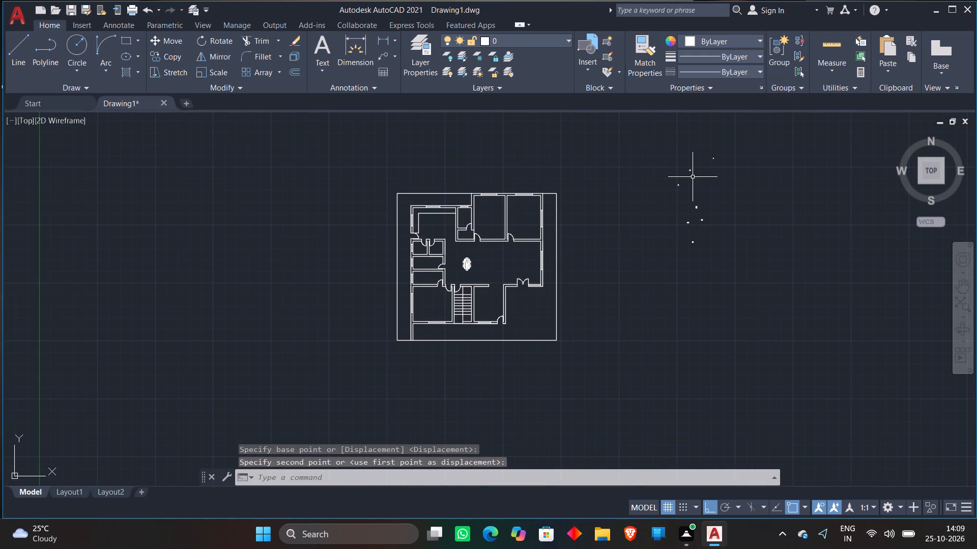
pyautogui.scroll(3, 695, 173)
pyautogui.click(562, 207)
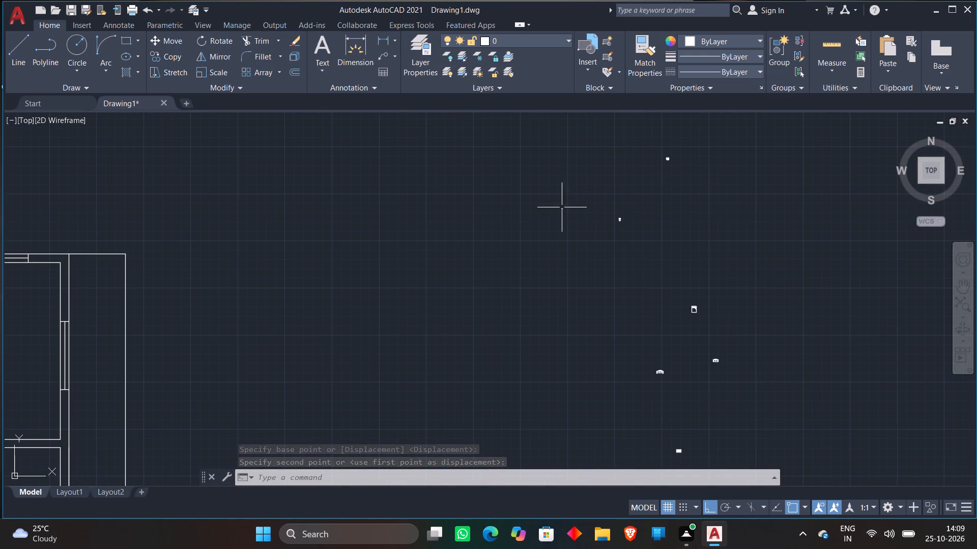
pyautogui.click(689, 254)
pyautogui.click(178, 39)
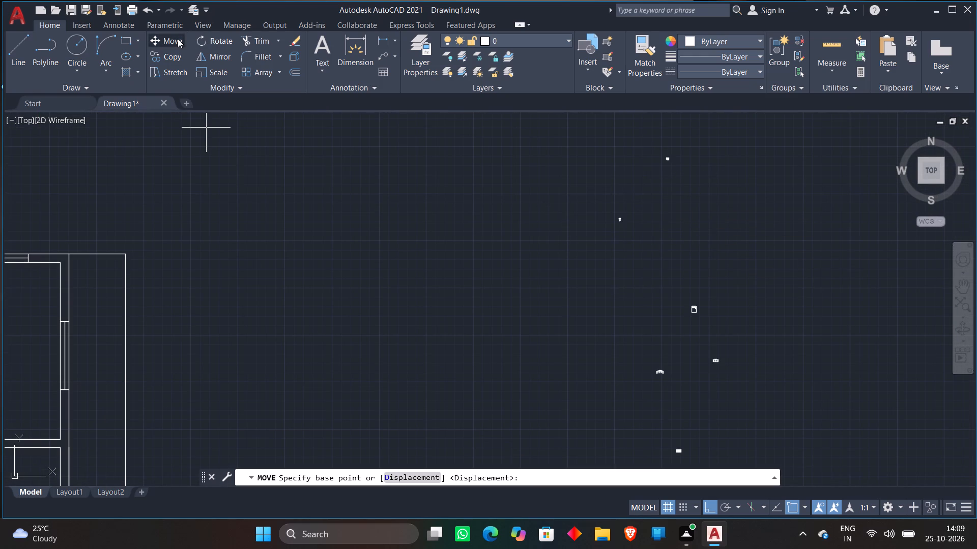
pyautogui.click(620, 216)
pyautogui.scroll(-4, 540, 171)
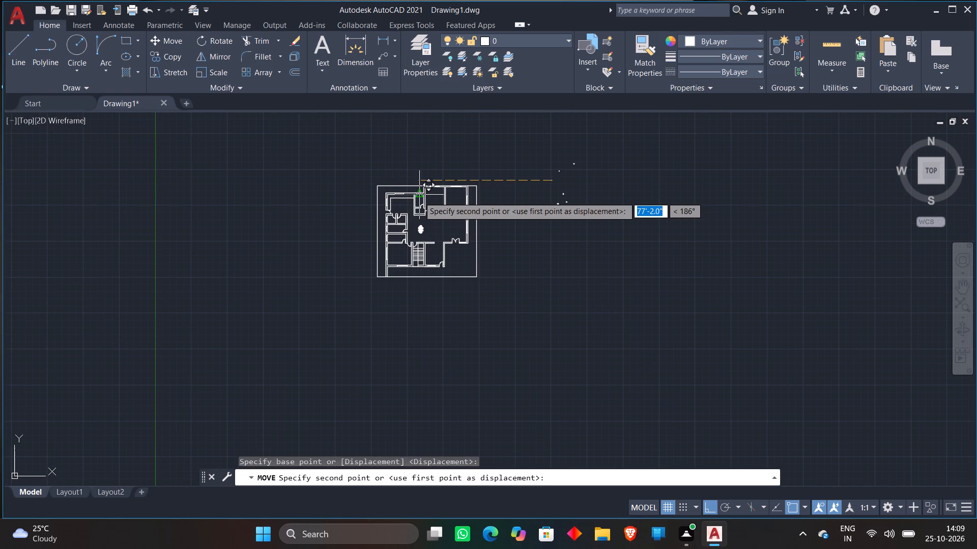
pyautogui.press('F8')
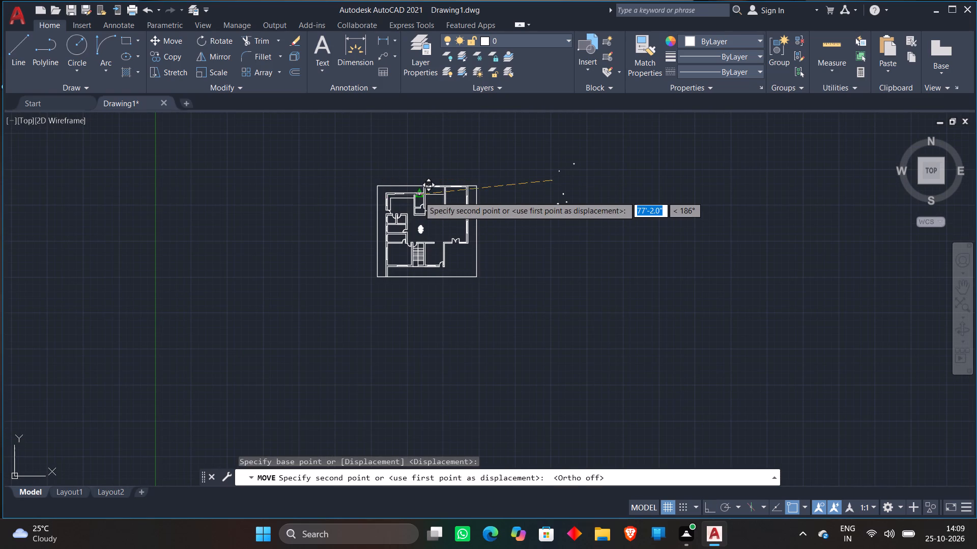
pyautogui.scroll(3, 421, 166)
pyautogui.scroll(3, 411, 257)
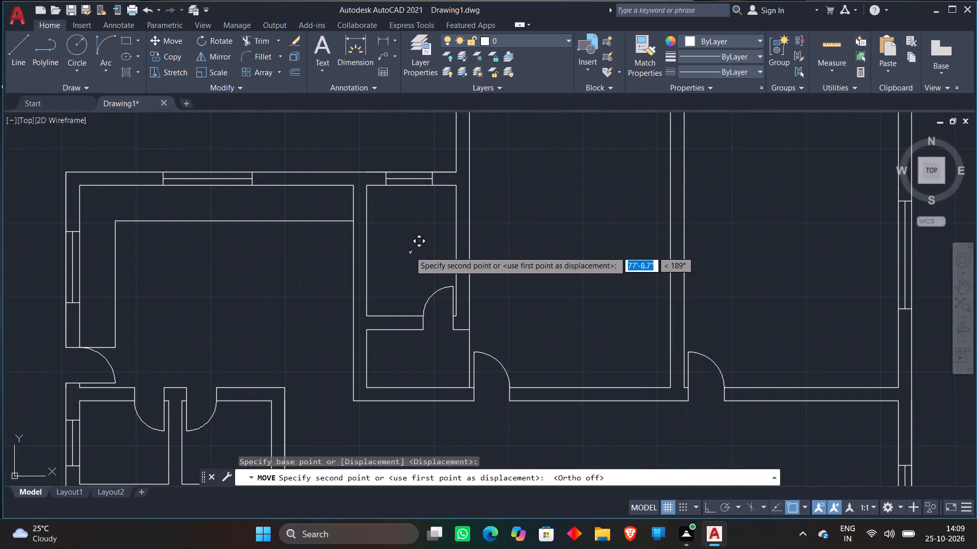
pyautogui.scroll(1, 407, 211)
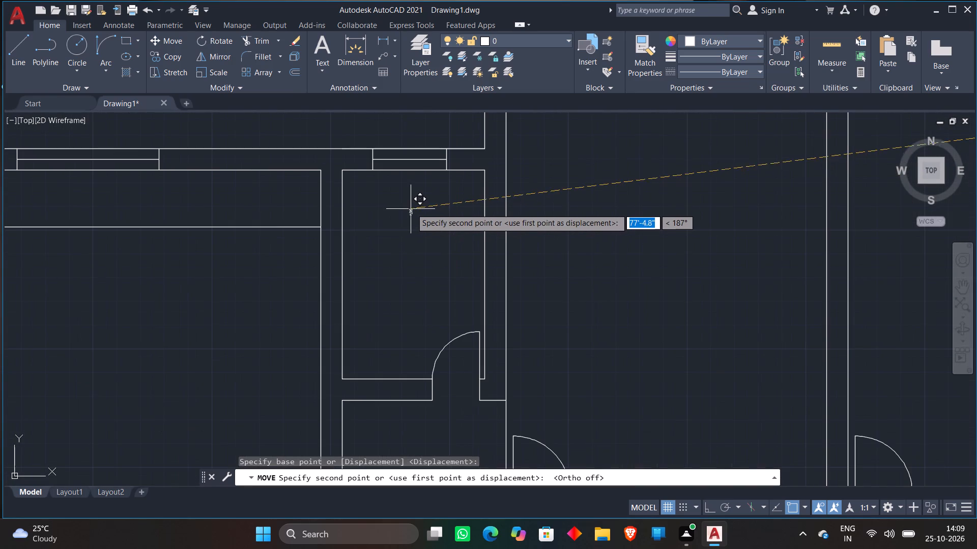
pyautogui.click(415, 202)
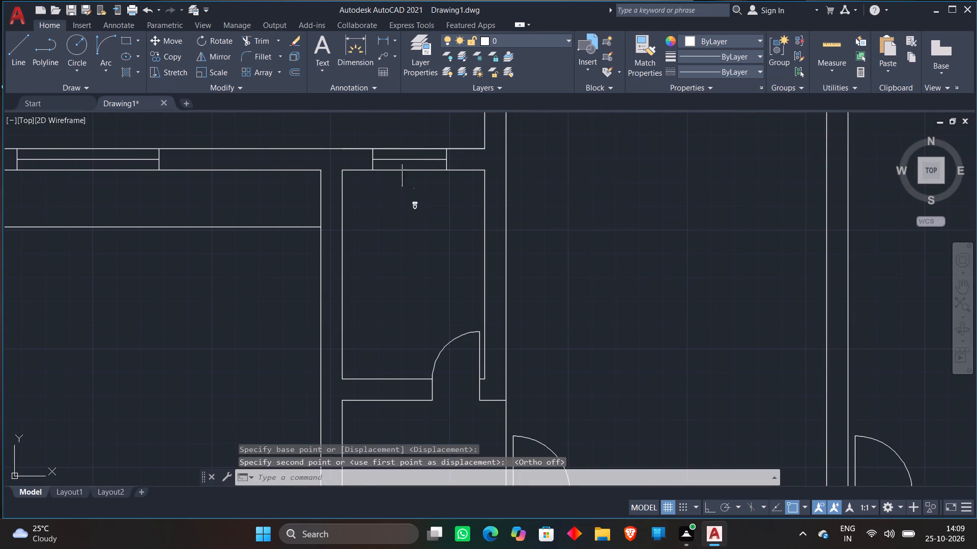
# Scale up the tiny toilet block to nearly a third of the small north bathroom's width.
pyautogui.click(403, 191)
pyautogui.click(439, 232)
pyautogui.rightClick(438, 232)
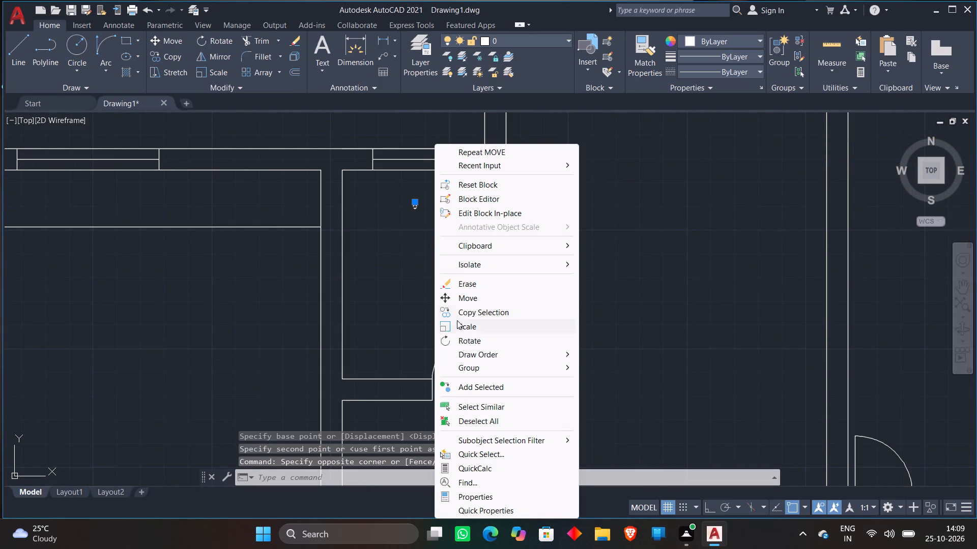
pyautogui.click(457, 322)
pyautogui.click(437, 205)
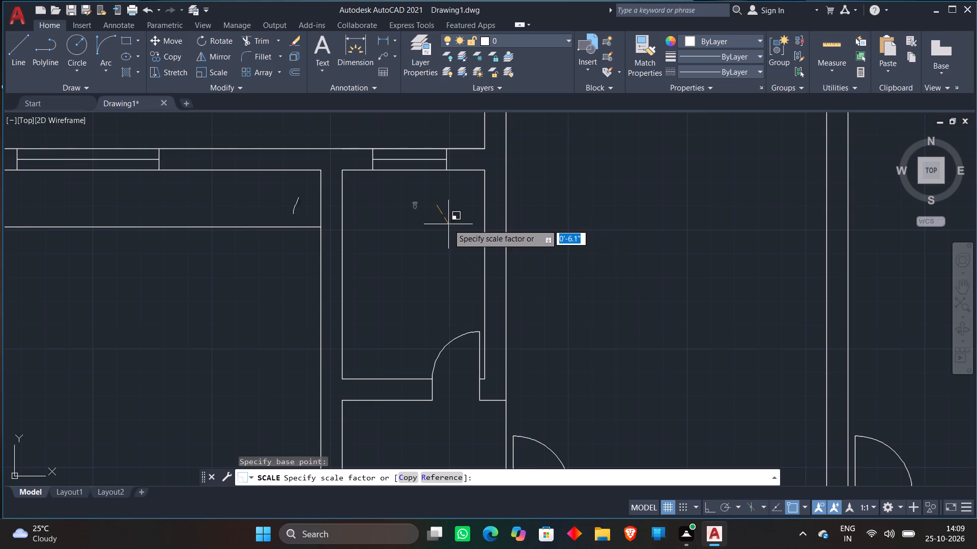
pyautogui.click(453, 233)
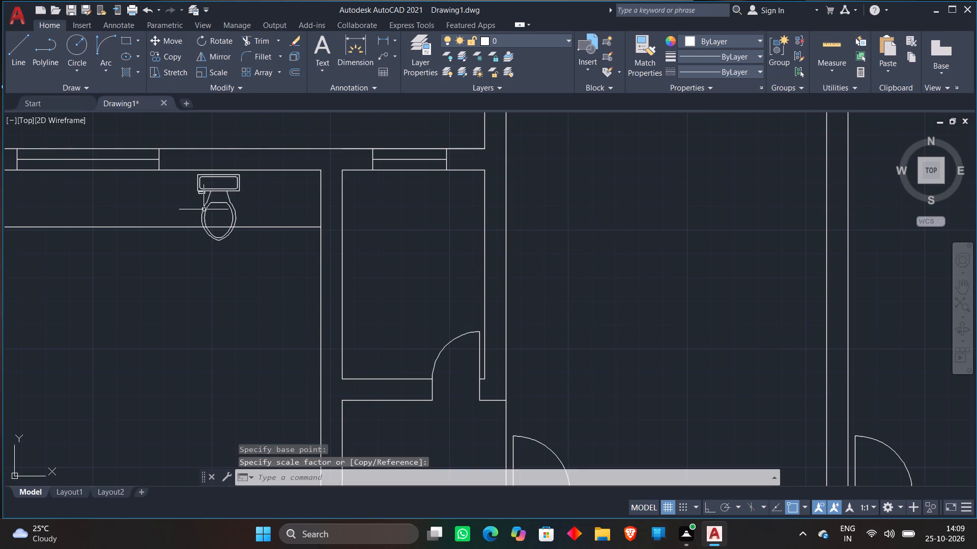
# Move the enlarged toilet about 6'-9" east into the small north bathroom, centred below the window.
pyautogui.click(204, 209)
pyautogui.click(168, 39)
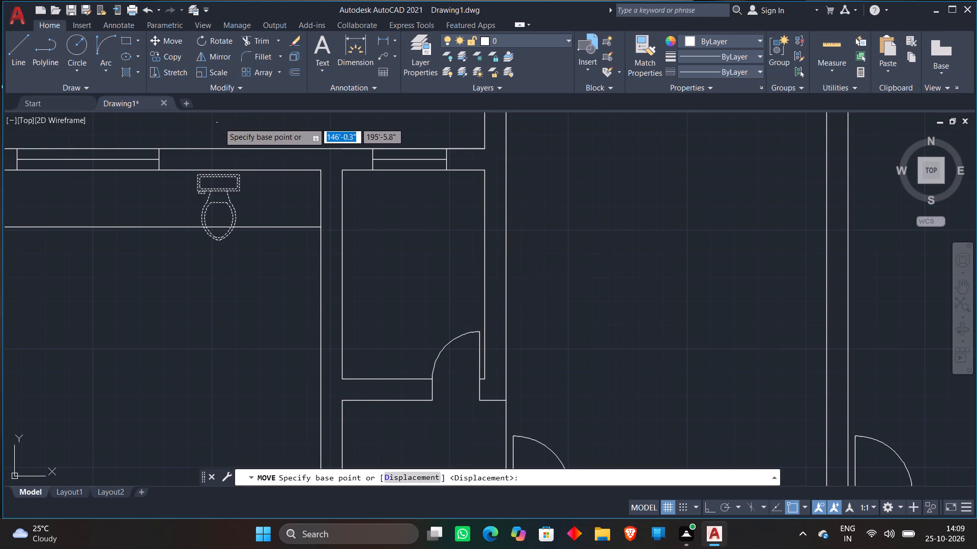
pyautogui.scroll(2, 227, 137)
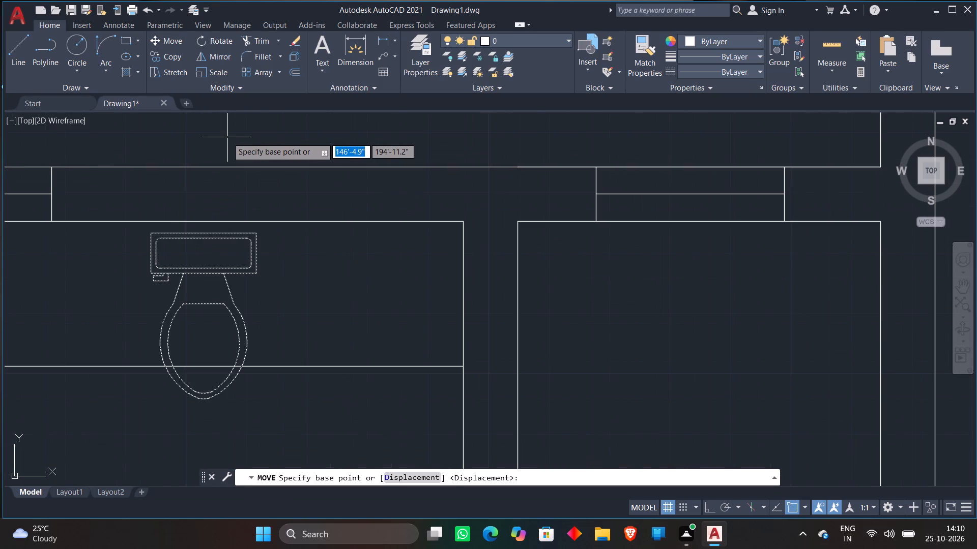
pyautogui.click(204, 274)
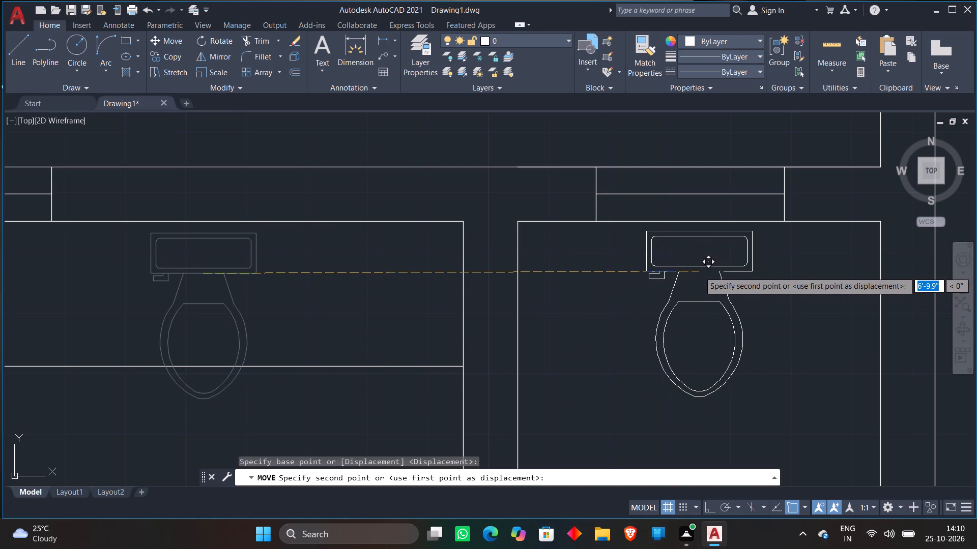
pyautogui.click(695, 273)
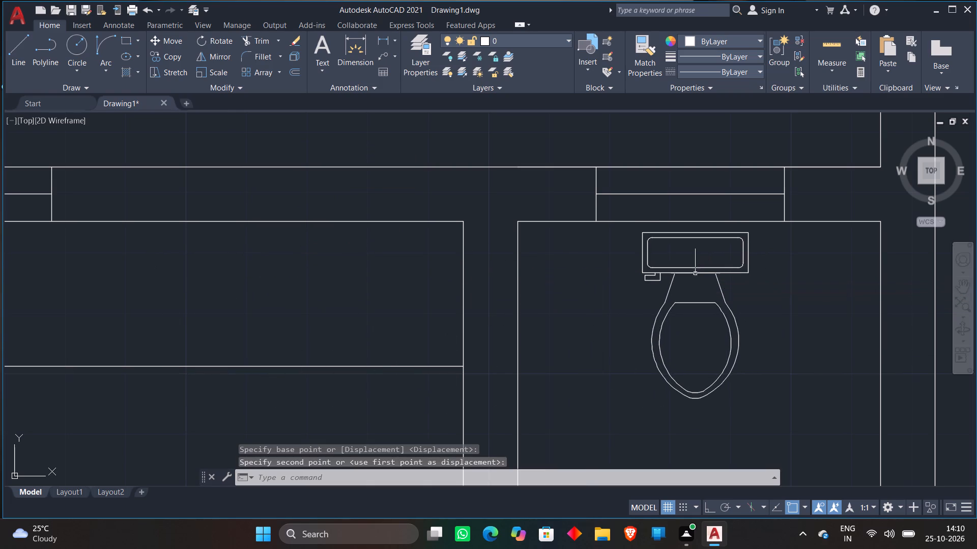
# Copy the toilet from the small north bathroom to the open space west of the floor plan.
pyautogui.scroll(-2, 699, 273)
pyautogui.click(702, 276)
pyautogui.rightClick(667, 321)
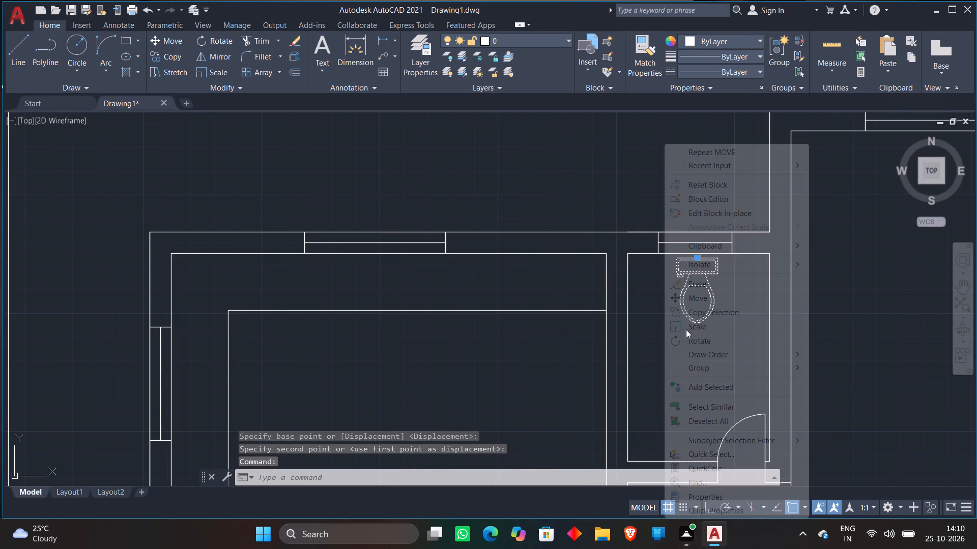
pyautogui.click(694, 314)
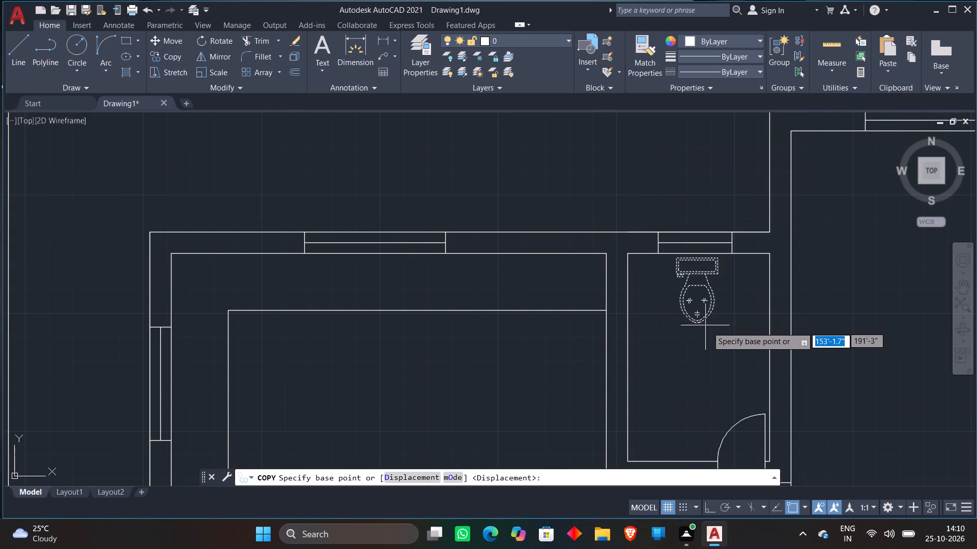
pyautogui.click(704, 317)
pyautogui.scroll(-2, 661, 303)
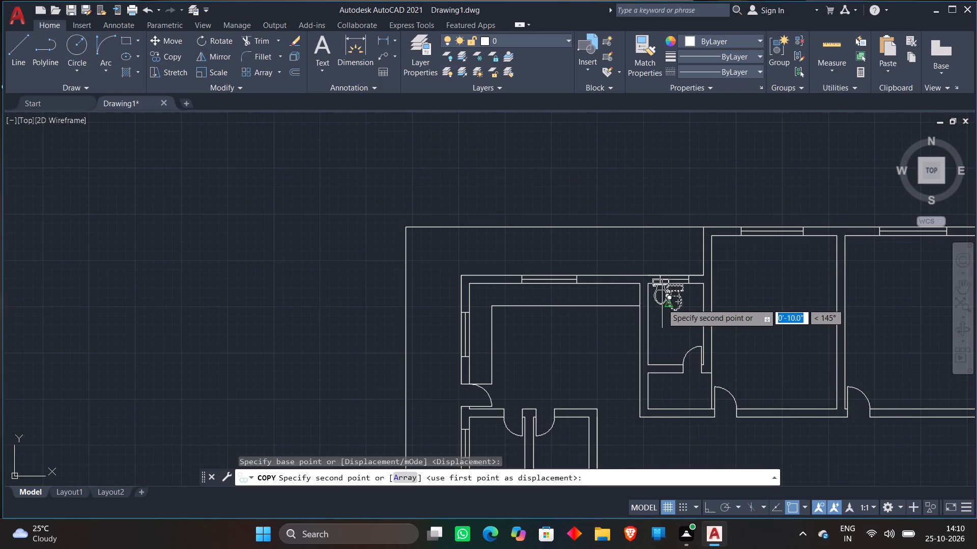
pyautogui.scroll(-2, 662, 303)
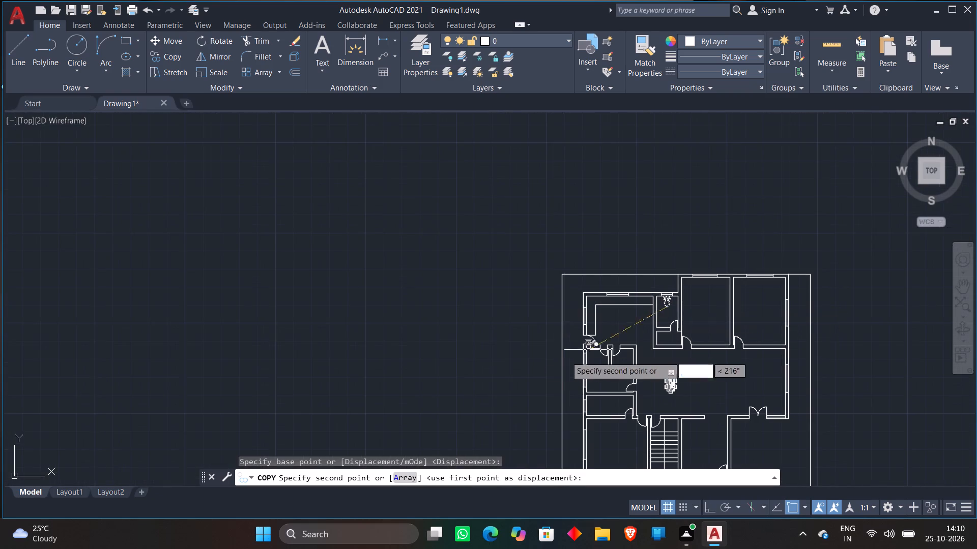
pyautogui.moveTo(487, 350); pyautogui.dragTo(420, 185, button='middle')
pyautogui.click(428, 226)
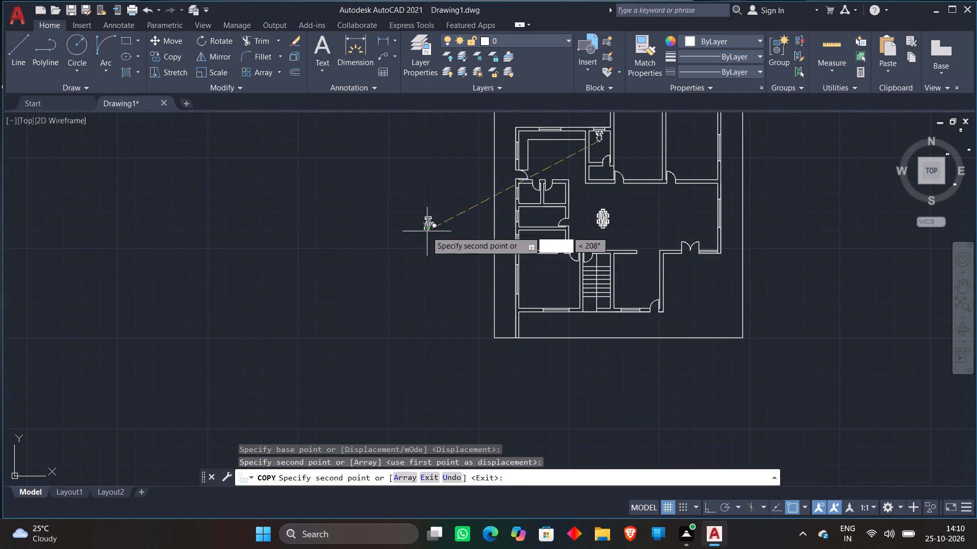
pyautogui.press('space')
# Rotate the copied toilet 90° with Ortho on, so its tank faces west.
pyautogui.scroll(2, 427, 253)
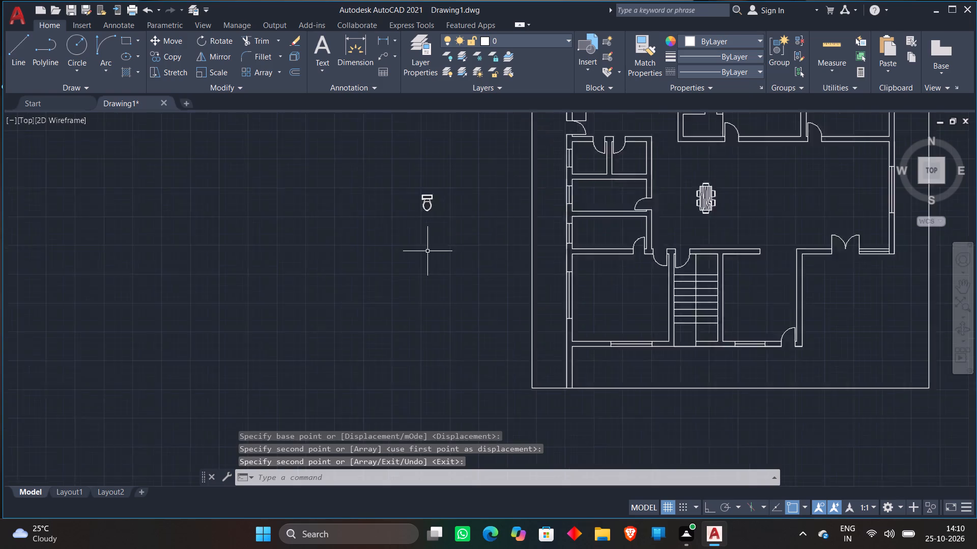
pyautogui.click(396, 129)
pyautogui.click(472, 213)
pyautogui.rightClick(472, 213)
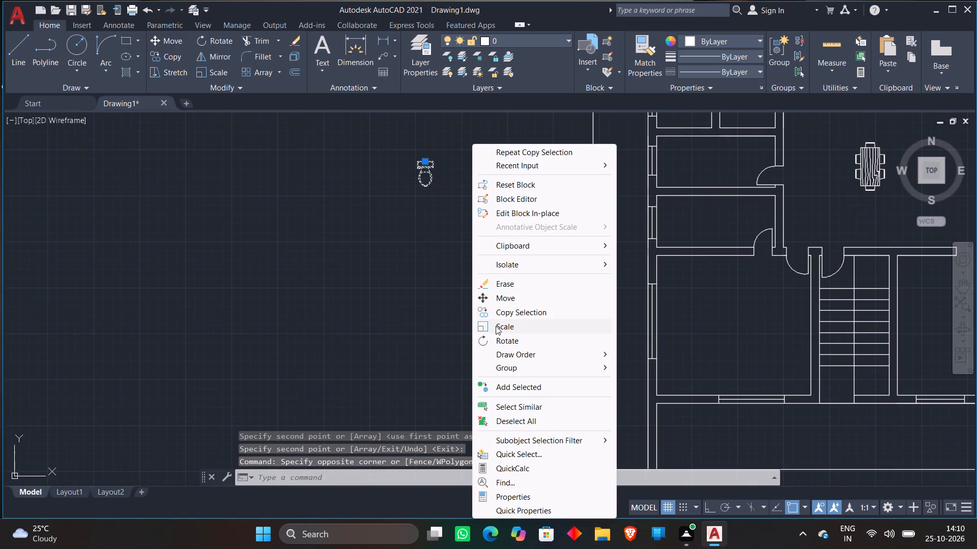
pyautogui.click(497, 338)
pyautogui.click(456, 210)
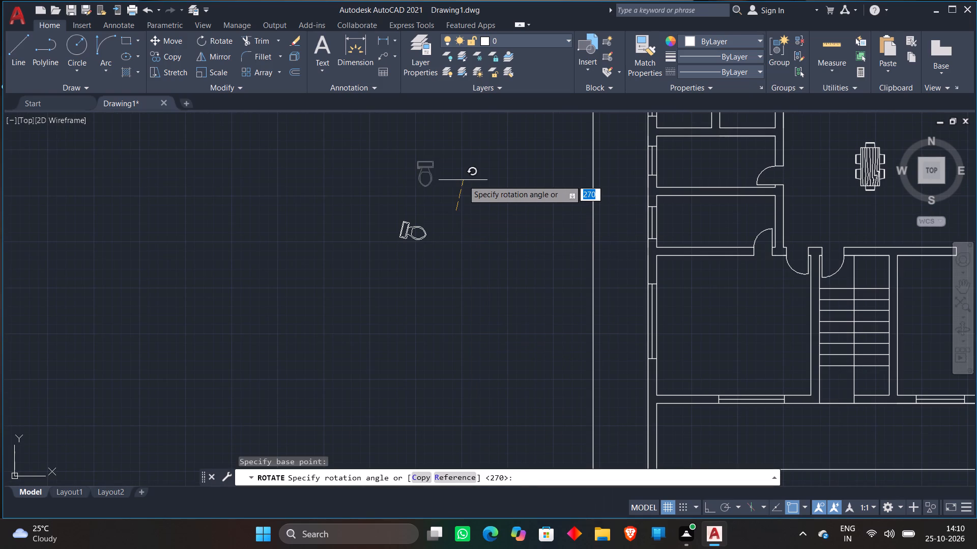
pyautogui.press('F8')
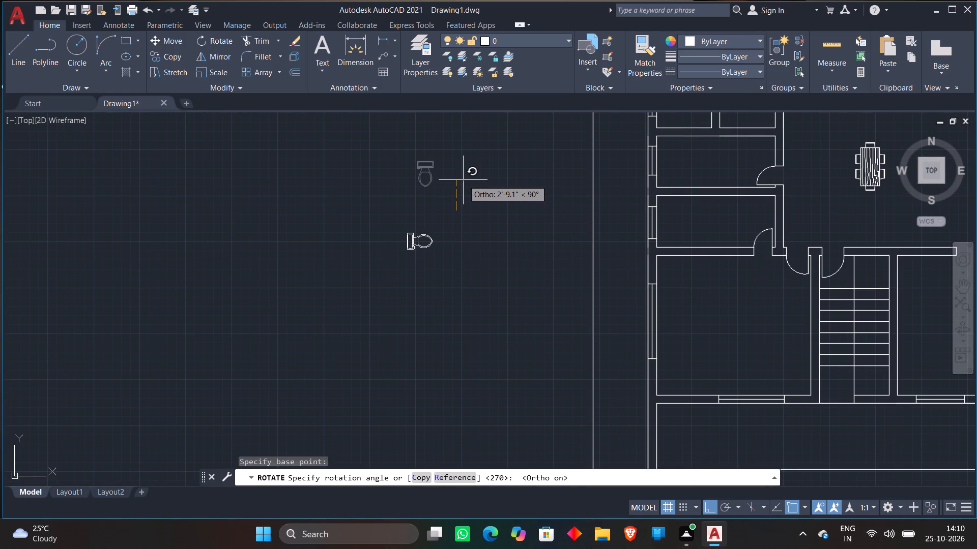
pyautogui.click(463, 180)
# Move the rotated toilet, with Ortho off, into the lower west bathroom, with its tank beside the west window.
pyautogui.click(394, 199)
pyautogui.click(448, 296)
pyautogui.rightClick(456, 281)
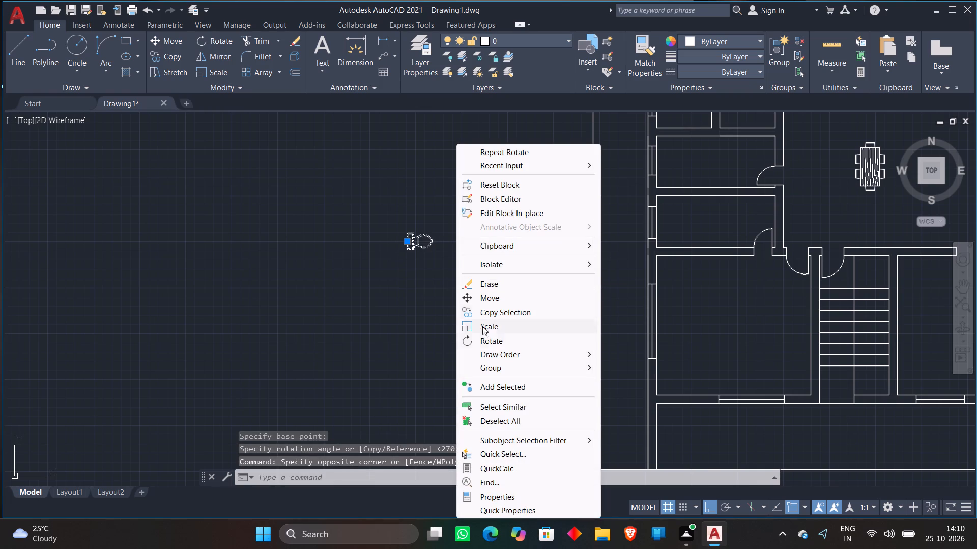
pyautogui.click(476, 296)
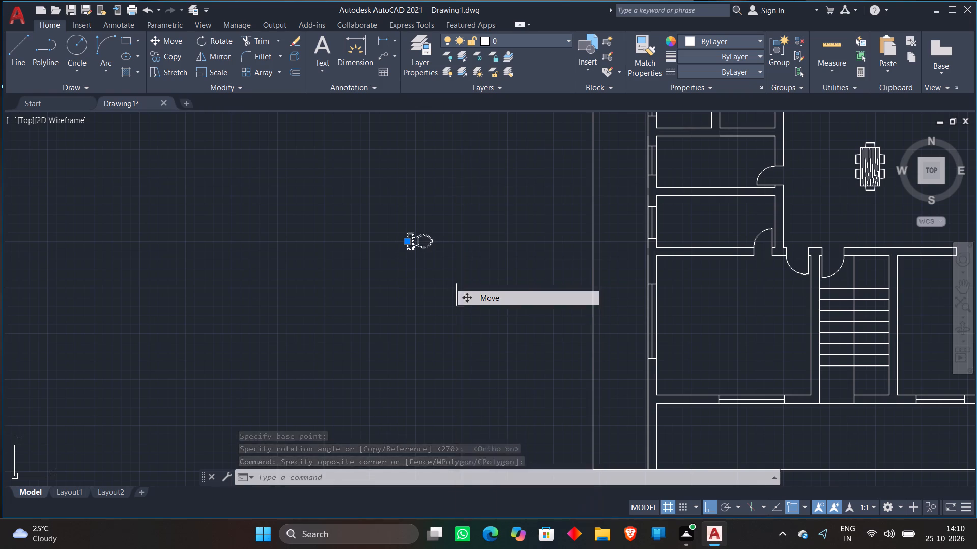
pyautogui.click(418, 237)
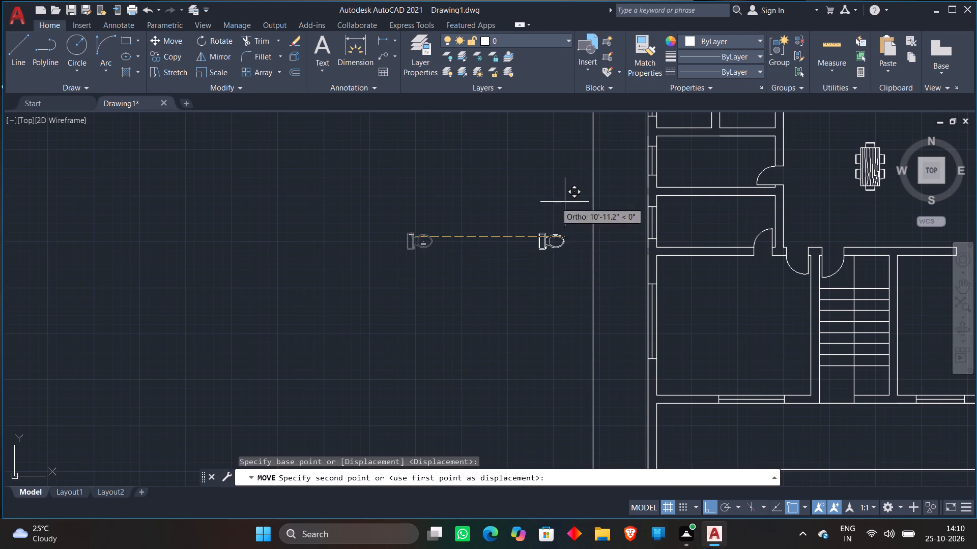
pyautogui.press('F8')
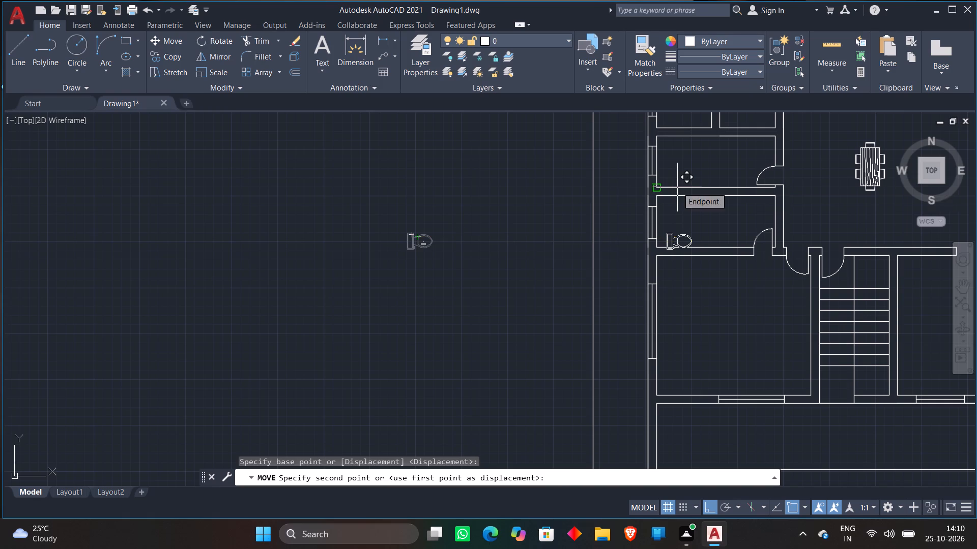
pyautogui.scroll(3, 670, 227)
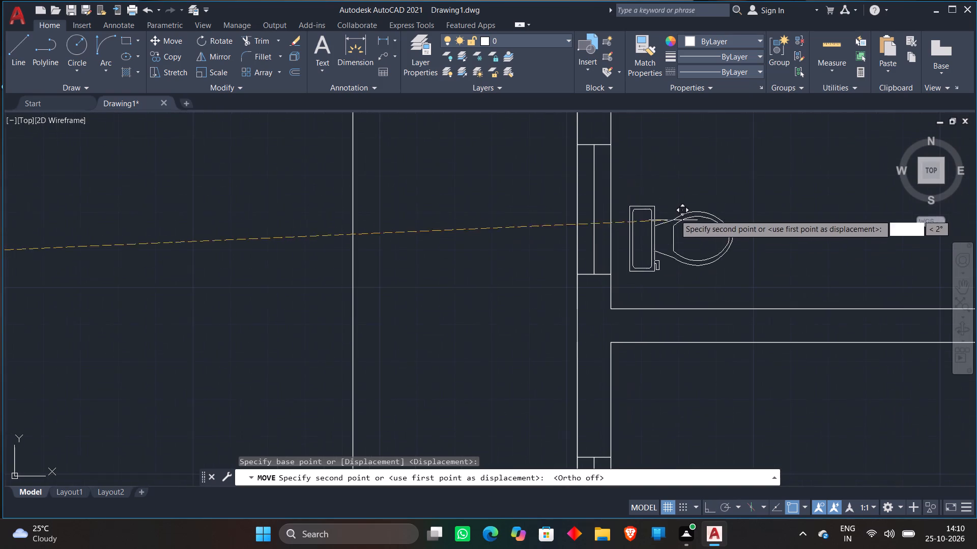
pyautogui.click(669, 191)
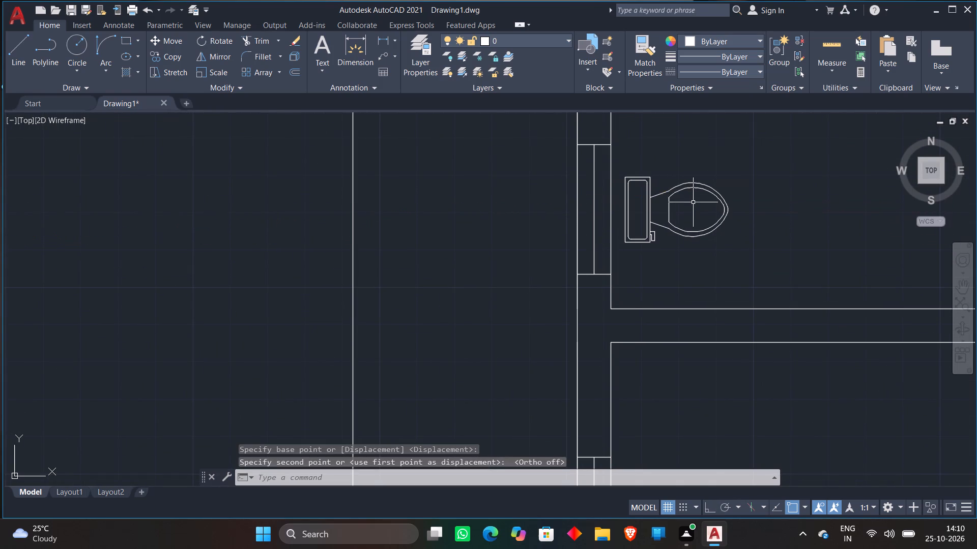
# Copy the rotated toilet about 5'-7.5" north into the adjacent west bathroom, beside its window.
pyautogui.click(662, 202)
pyautogui.click(636, 205)
pyautogui.rightClick(662, 203)
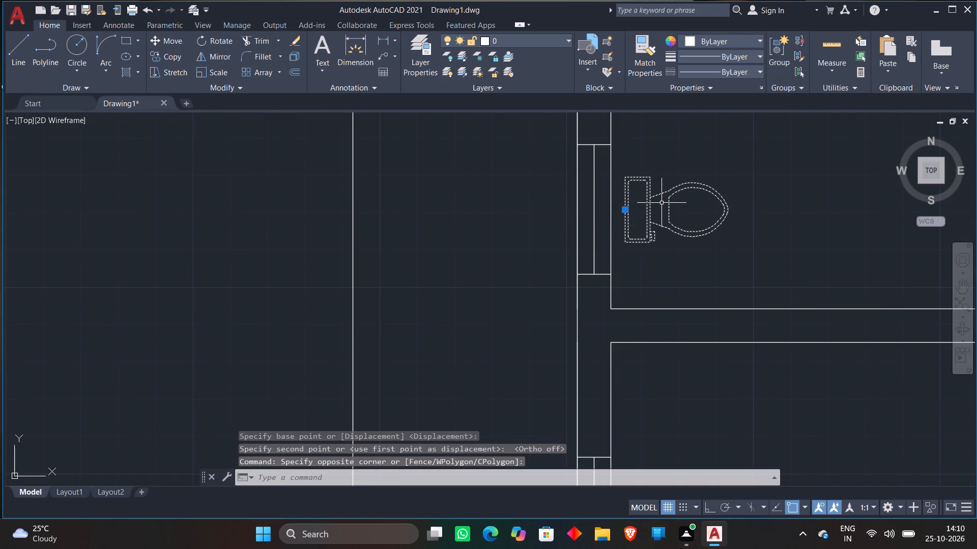
pyautogui.click(688, 314)
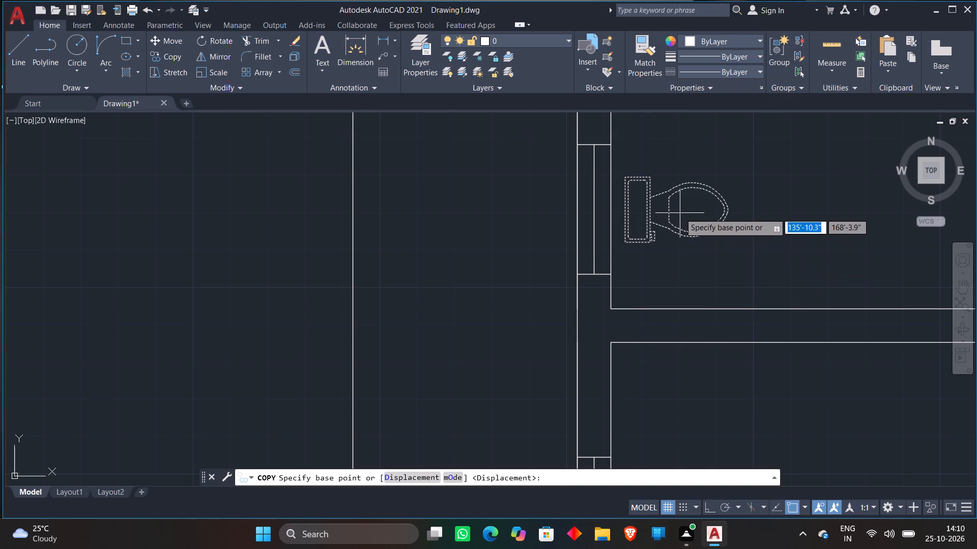
pyautogui.scroll(-1, 680, 213)
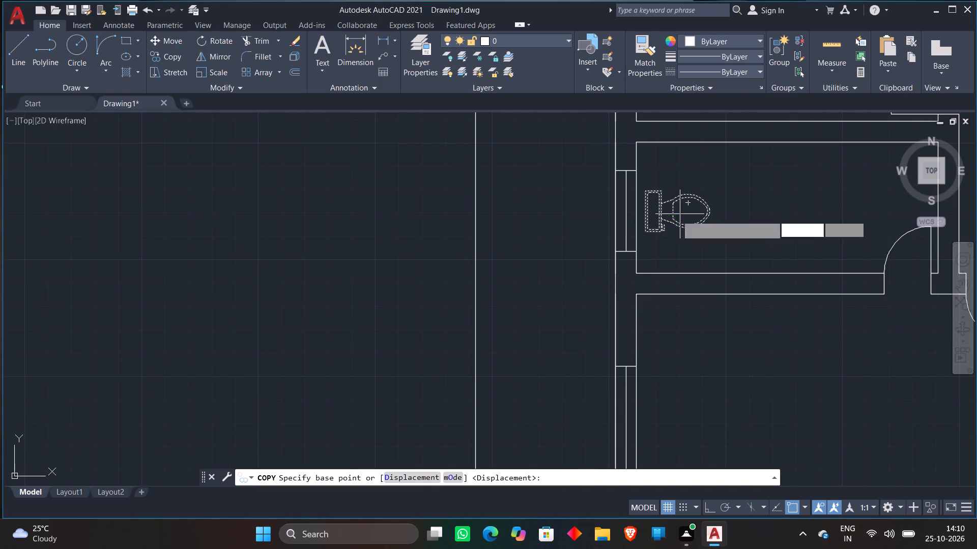
pyautogui.click(678, 218)
pyautogui.scroll(-1, 682, 203)
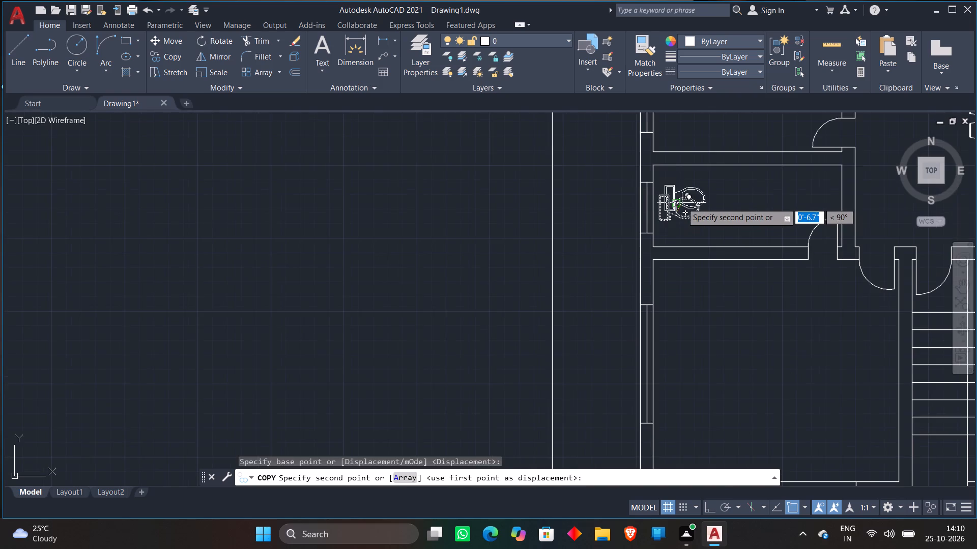
pyautogui.moveTo(682, 203); pyautogui.dragTo(635, 318, button='middle')
pyautogui.scroll(1, 642, 225)
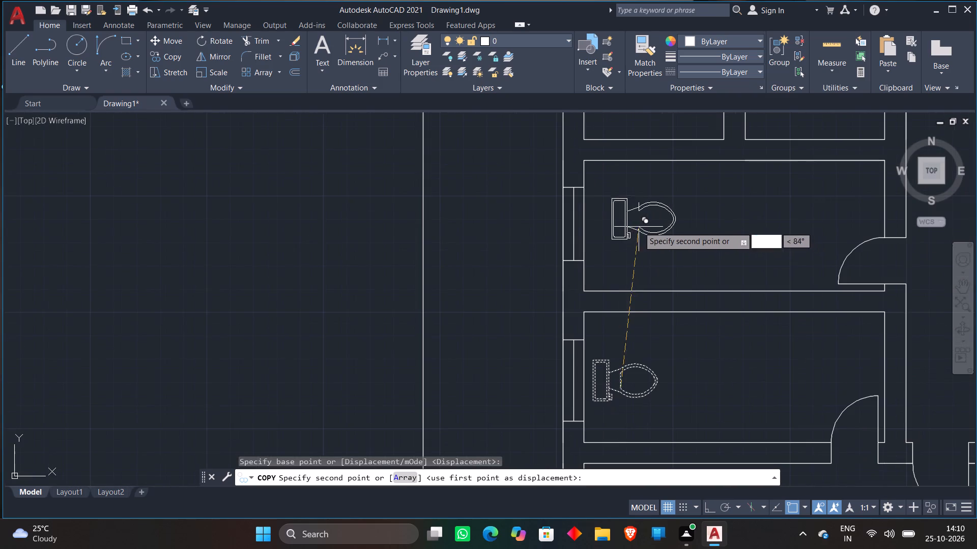
pyautogui.click(622, 231)
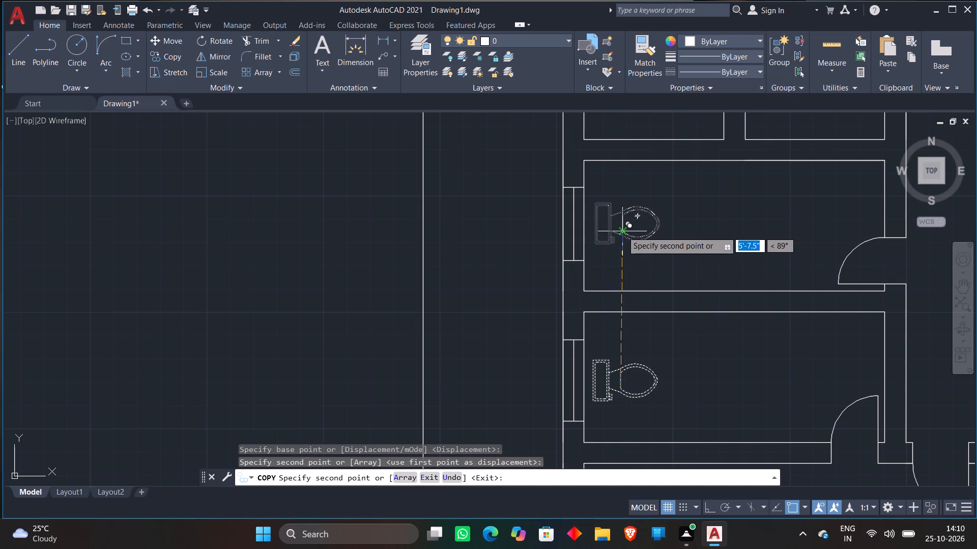
pyautogui.press('space')
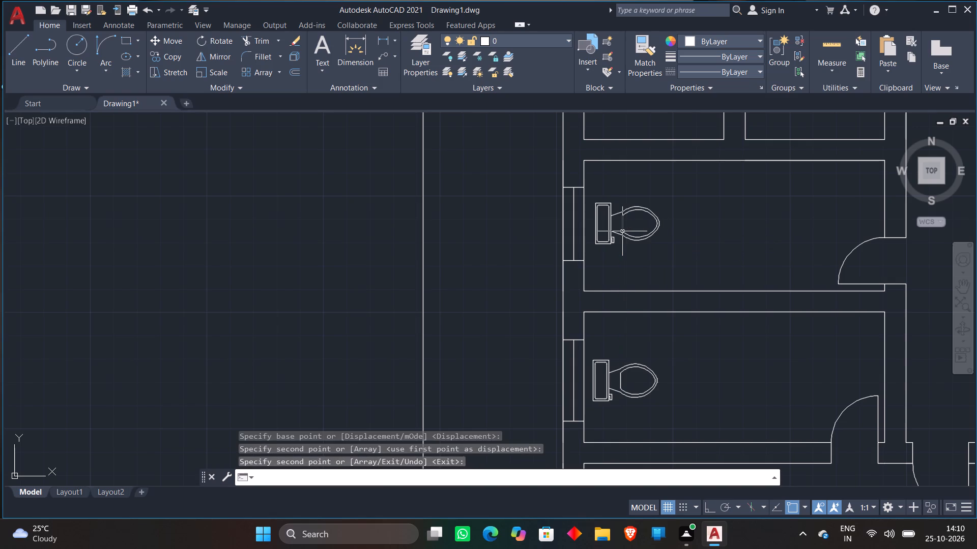
# Move the small sink block from the open space northeast of the plan onto the kitchen's north counter.
pyautogui.scroll(-4, 622, 232)
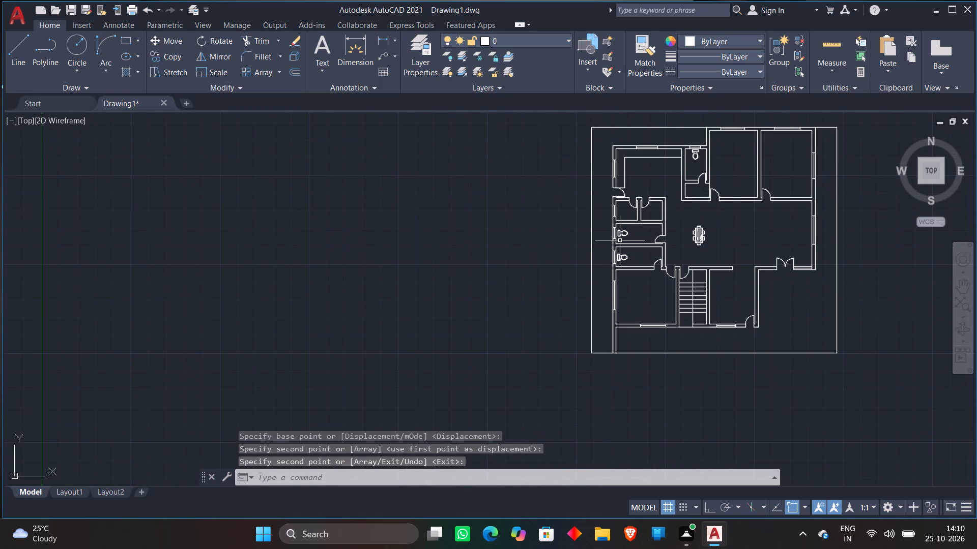
pyautogui.scroll(-3, 583, 251)
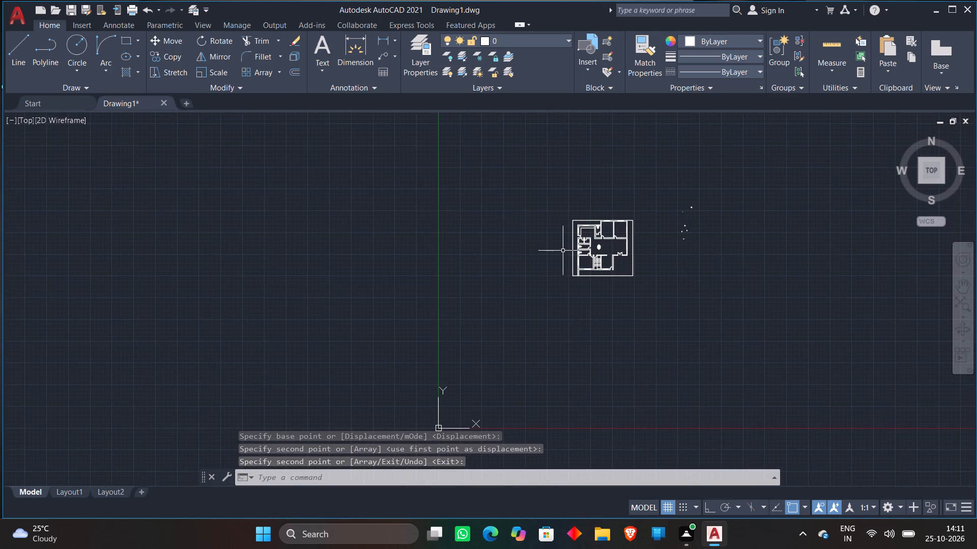
pyautogui.scroll(-1, 563, 251)
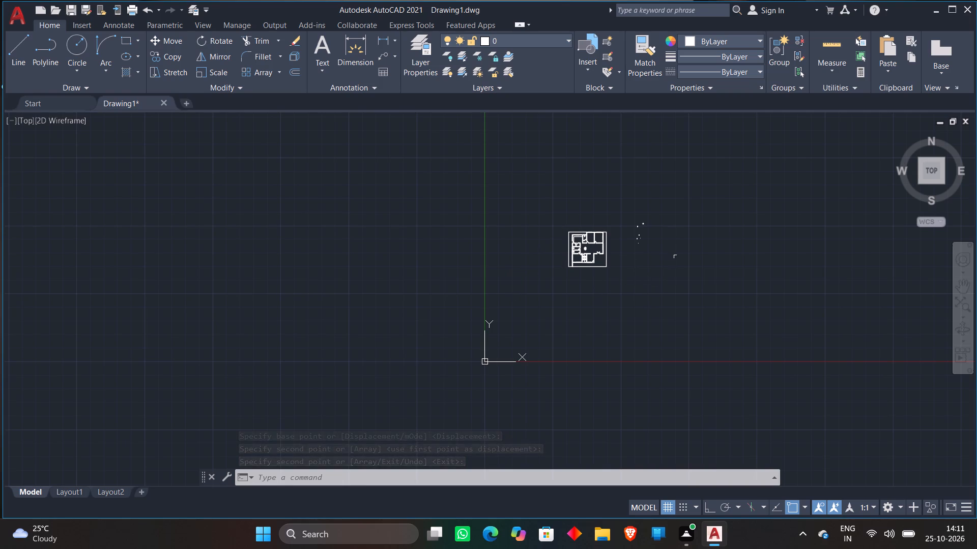
pyautogui.scroll(4, 651, 211)
pyautogui.scroll(3, 595, 279)
pyautogui.scroll(2, 644, 222)
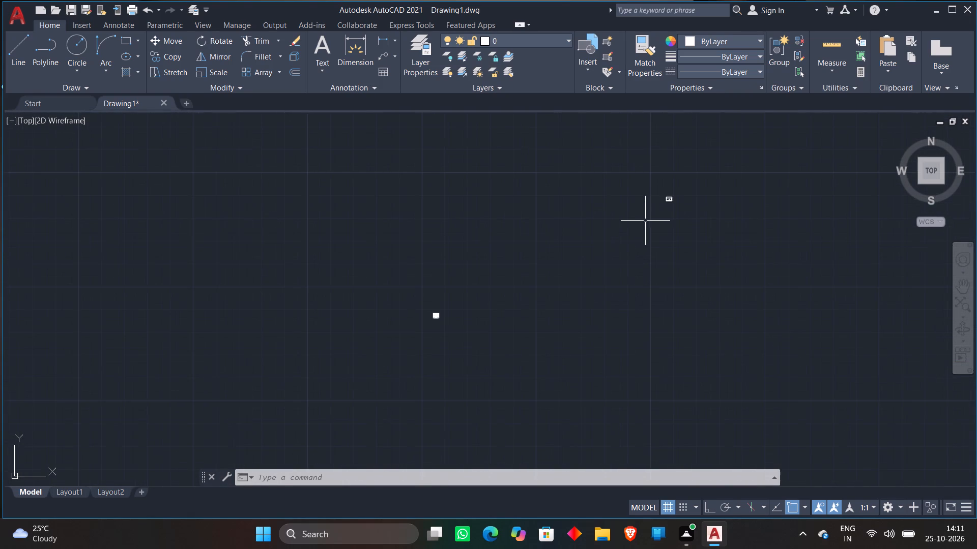
pyautogui.click(642, 178)
pyautogui.click(734, 231)
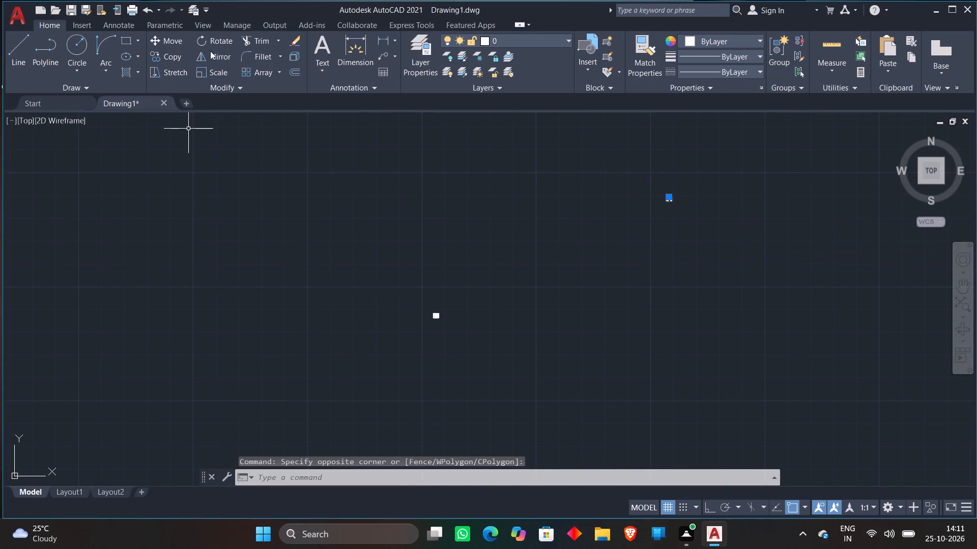
pyautogui.click(161, 41)
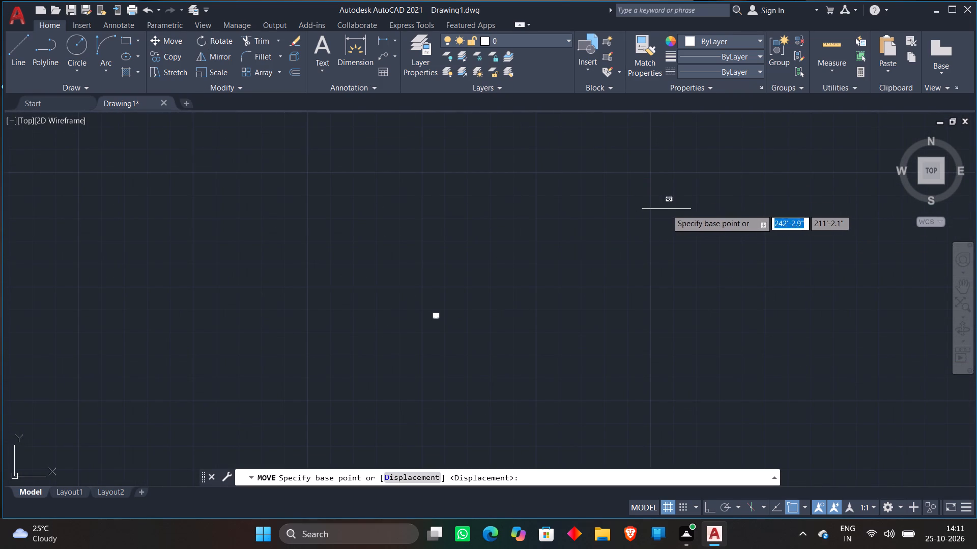
pyautogui.click(671, 209)
pyautogui.scroll(-3, 671, 209)
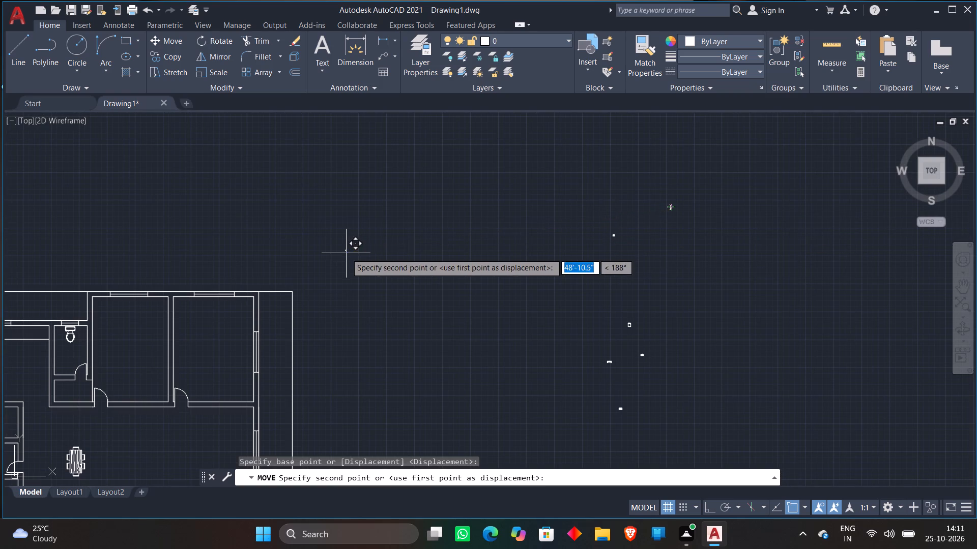
pyautogui.moveTo(312, 268); pyautogui.dragTo(757, 254, button='middle')
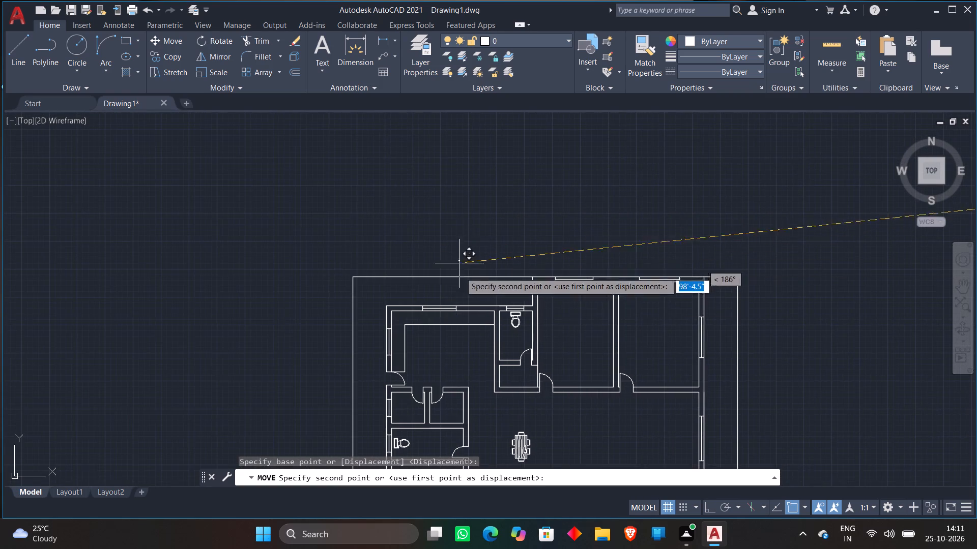
pyautogui.scroll(7, 469, 319)
pyautogui.click(512, 333)
# Scale up the tiny sink block by a factor of about 10, to roughly the kitchen counter's depth.
pyautogui.scroll(-4, 512, 332)
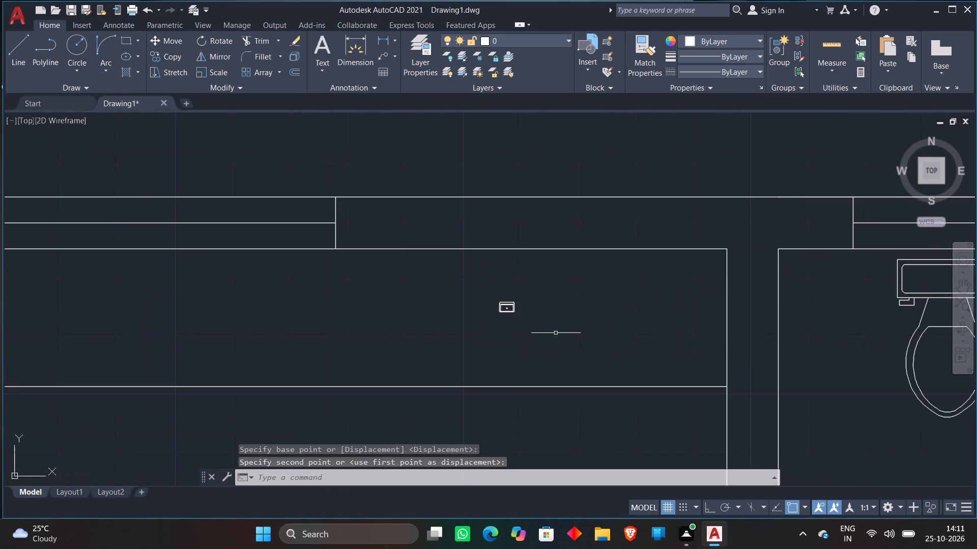
pyautogui.click(454, 281)
pyautogui.click(578, 340)
pyautogui.rightClick(574, 330)
pyautogui.click(581, 327)
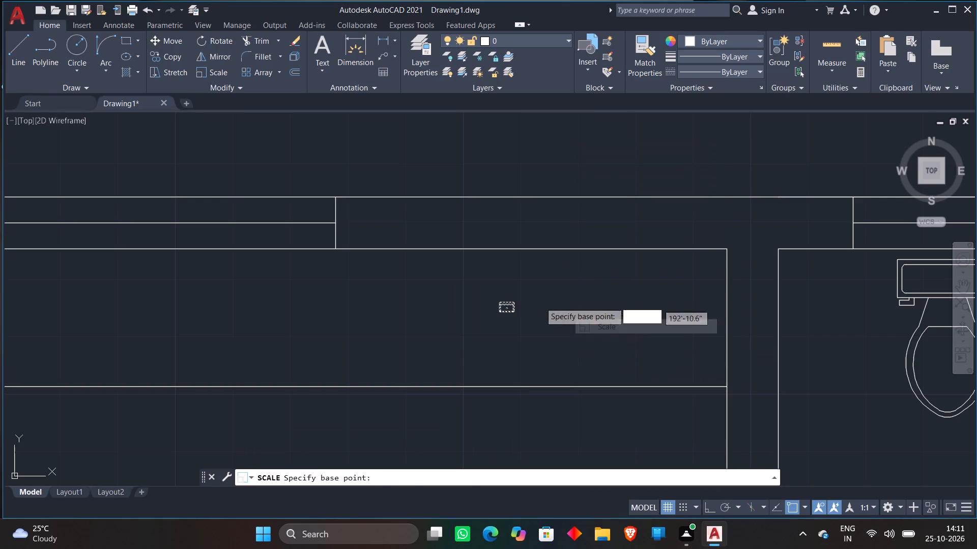
pyautogui.click(522, 290)
pyautogui.scroll(-3, 584, 293)
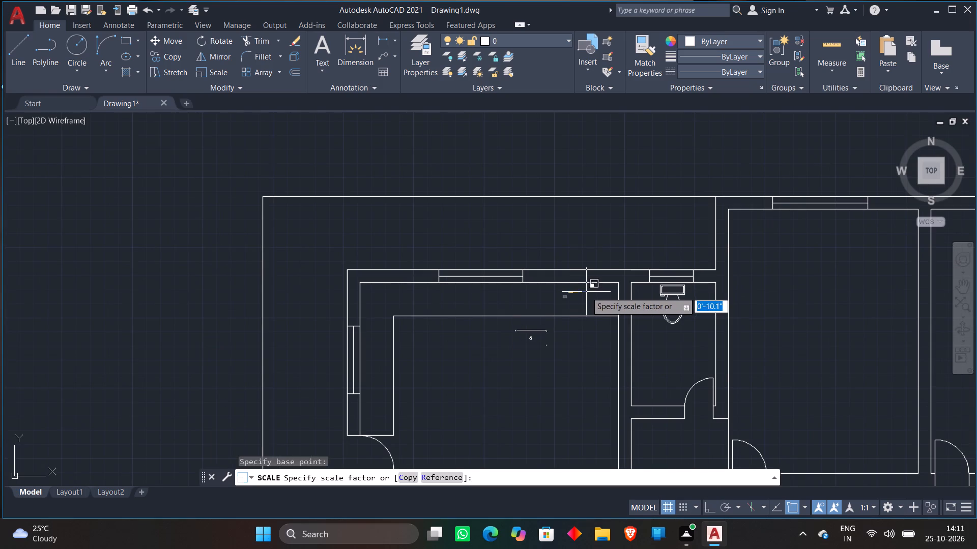
pyautogui.click(586, 292)
# Move the enlarged sink block north from the kitchen floor onto the kitchen's north counter.
pyautogui.click(545, 329)
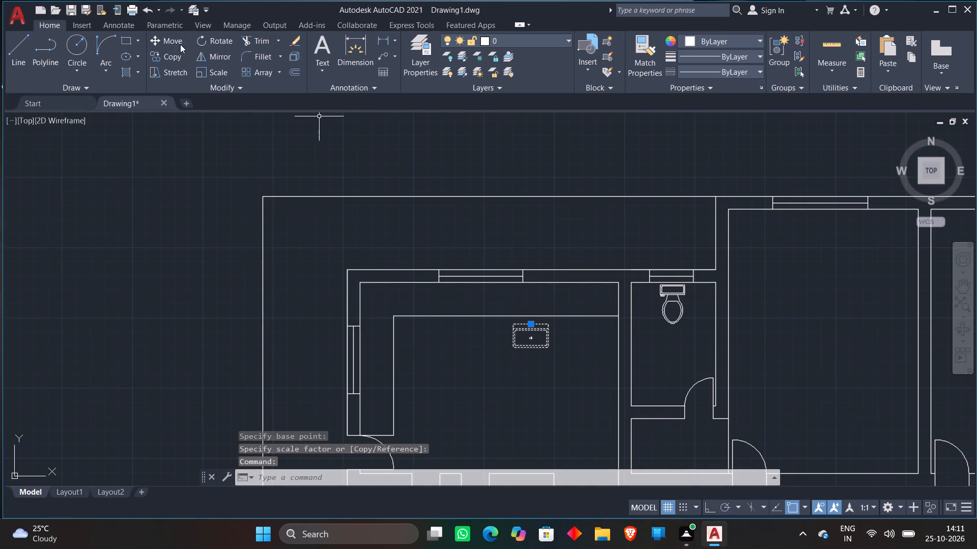
pyautogui.click(180, 44)
pyautogui.scroll(1, 466, 245)
pyautogui.click(561, 407)
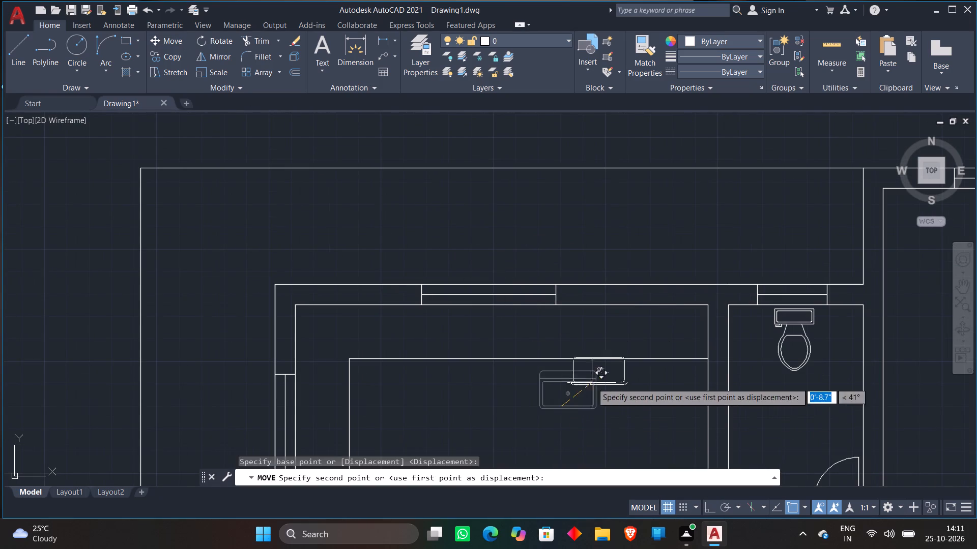
pyautogui.click(615, 351)
# Scale up the kitchen sink by a factor of about 1.3, using a base point near its northeast corner.
pyautogui.moveTo(623, 342); pyautogui.dragTo(429, 342, button='middle')
pyautogui.scroll(2, 440, 327)
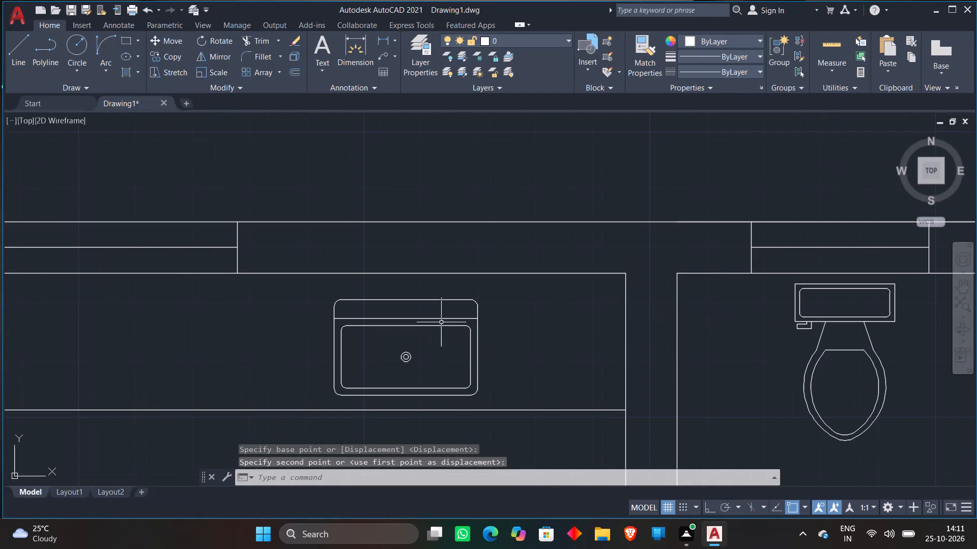
pyautogui.click(435, 325)
pyautogui.rightClick(421, 326)
pyautogui.click(450, 326)
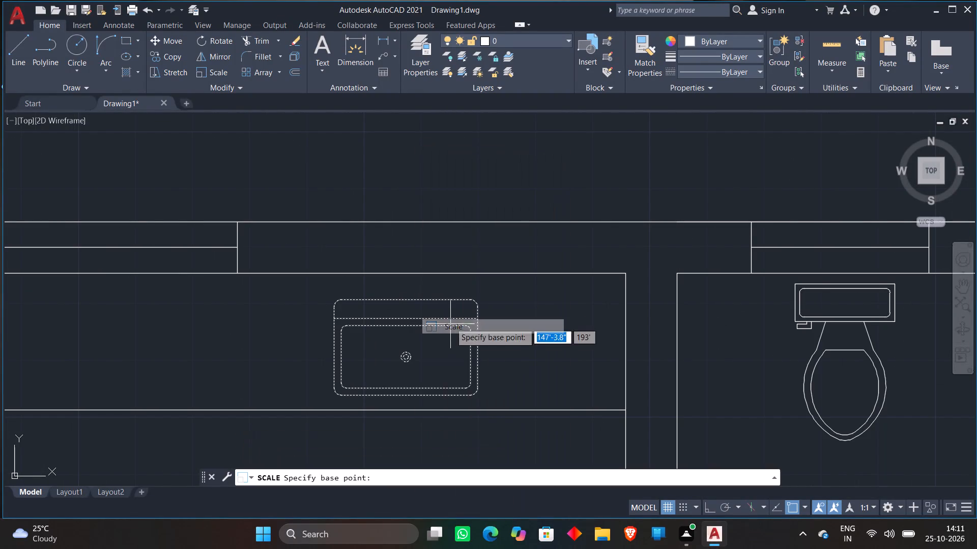
pyautogui.click(452, 317)
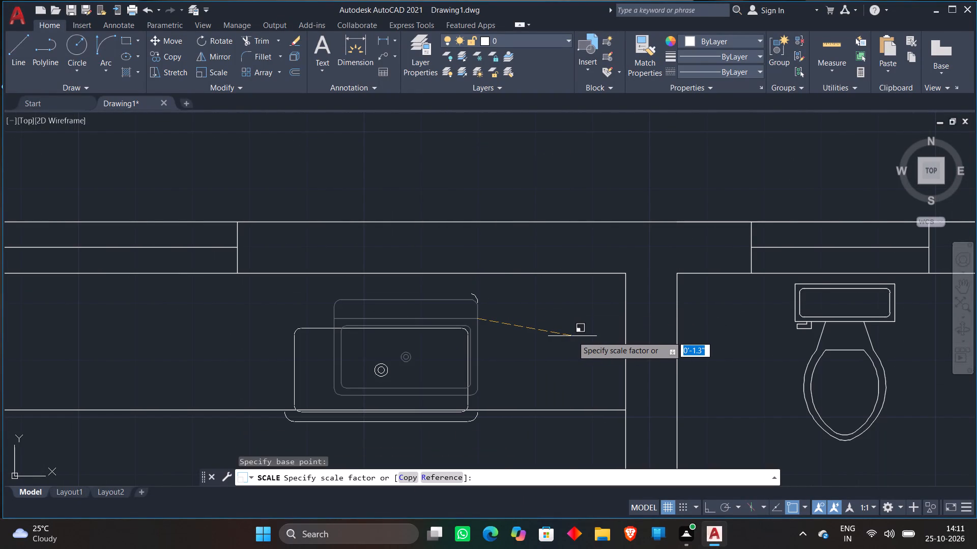
pyautogui.click(570, 334)
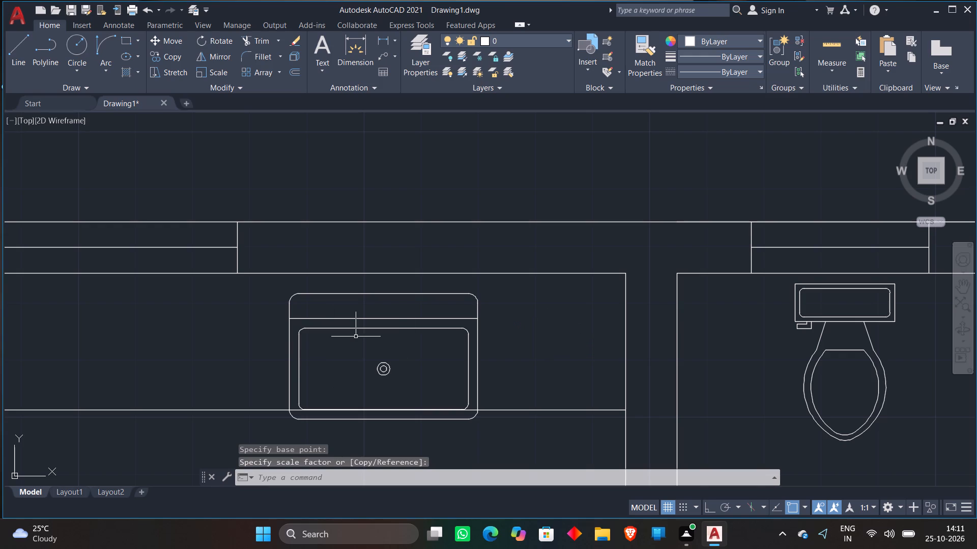
# Move the kitchen sink slightly northeast so that it sits fully within the north counter's depth.
pyautogui.click(353, 328)
pyautogui.click(166, 42)
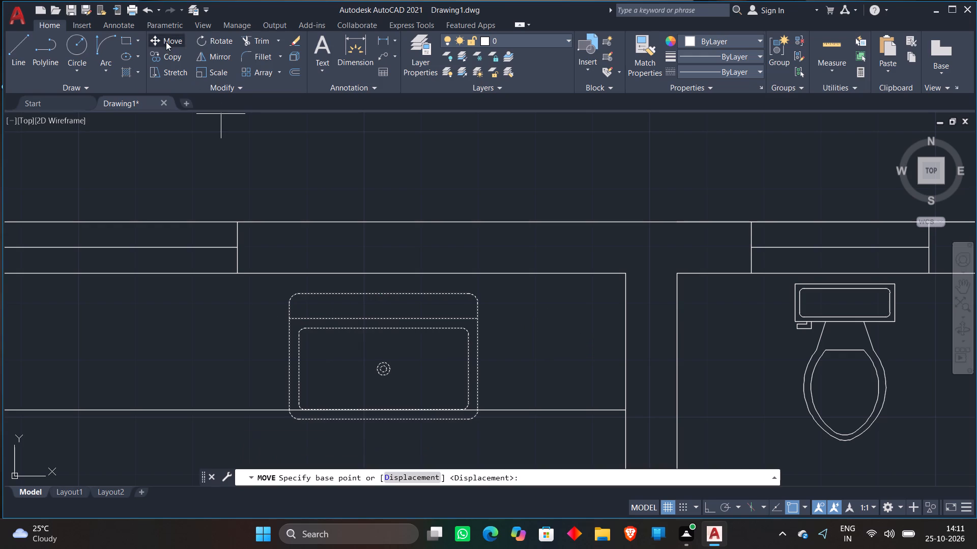
pyautogui.click(365, 386)
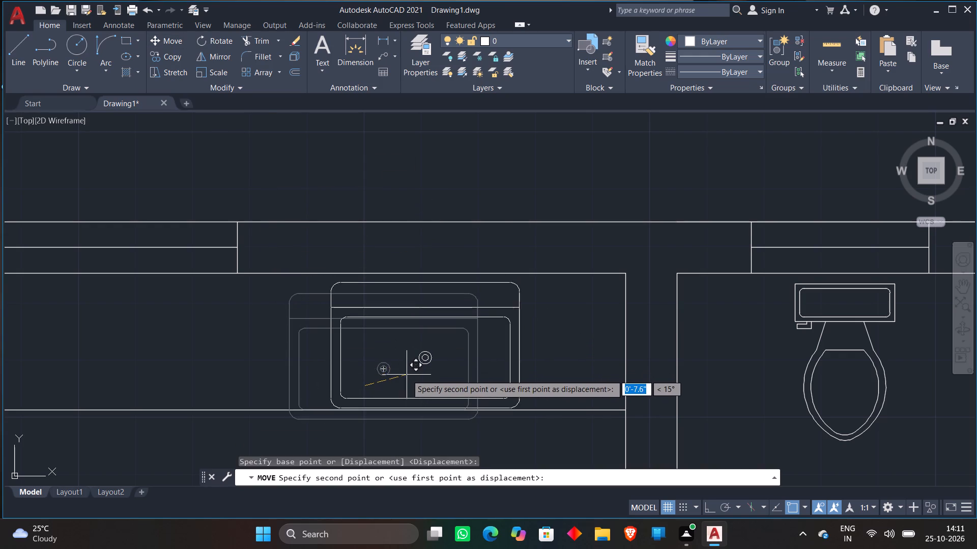
pyautogui.click(399, 371)
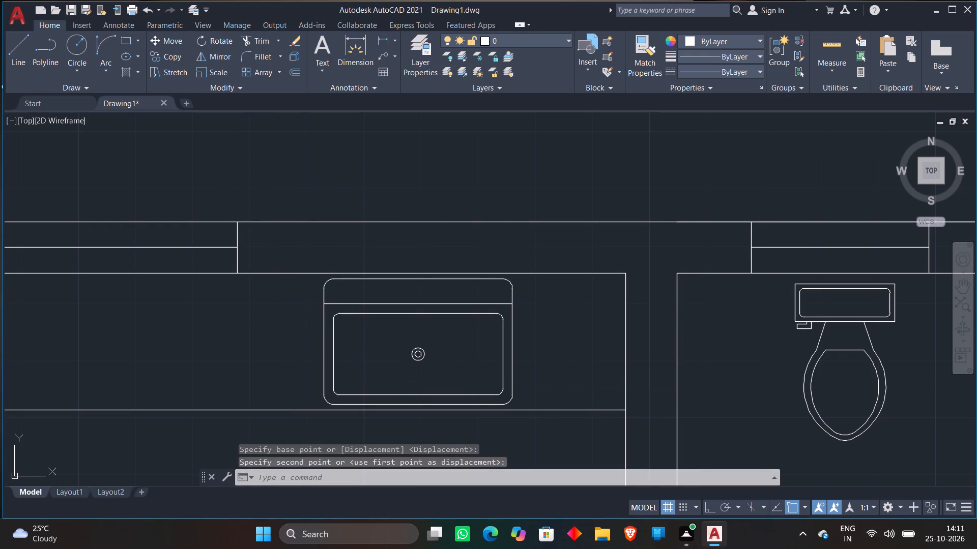
# Move the small four-burner stove block from the open space northeast of the plan onto the kitchen's west counter, beside the window.
pyautogui.scroll(-2, 385, 364)
pyautogui.scroll(-2, 405, 319)
pyautogui.scroll(-2, 449, 267)
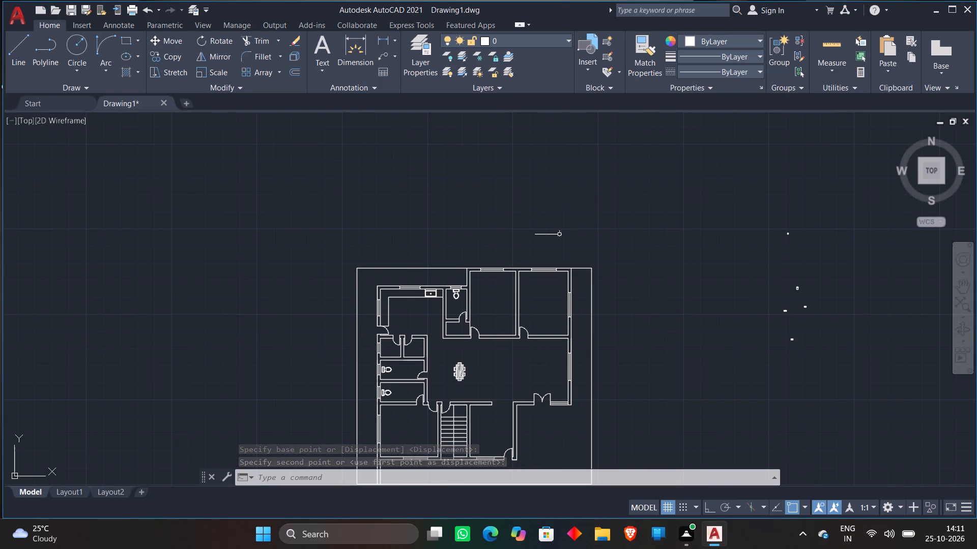
pyautogui.scroll(3, 739, 357)
pyautogui.moveTo(757, 321); pyautogui.dragTo(555, 384, button='middle')
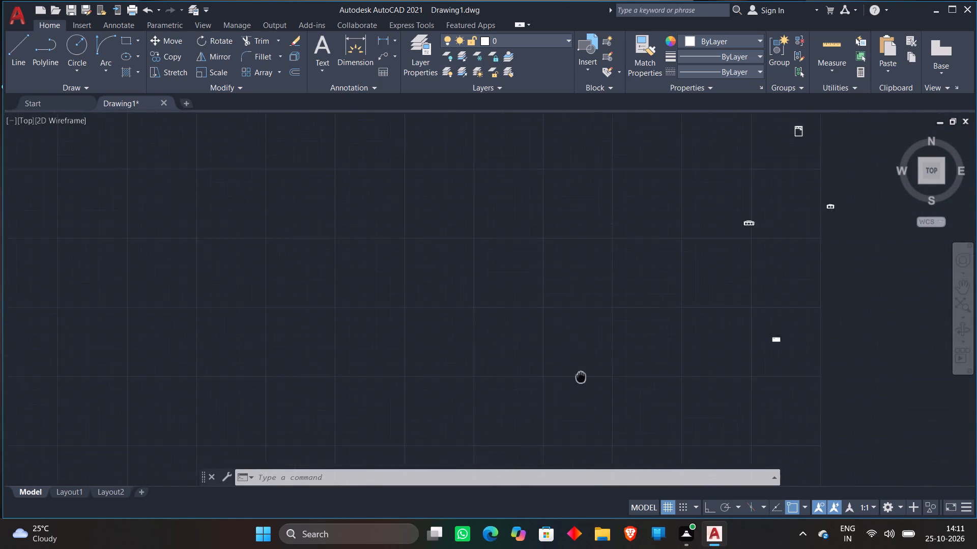
pyautogui.moveTo(555, 384); pyautogui.dragTo(502, 403, button='middle')
pyautogui.scroll(-1, 727, 273)
pyautogui.scroll(-1, 748, 225)
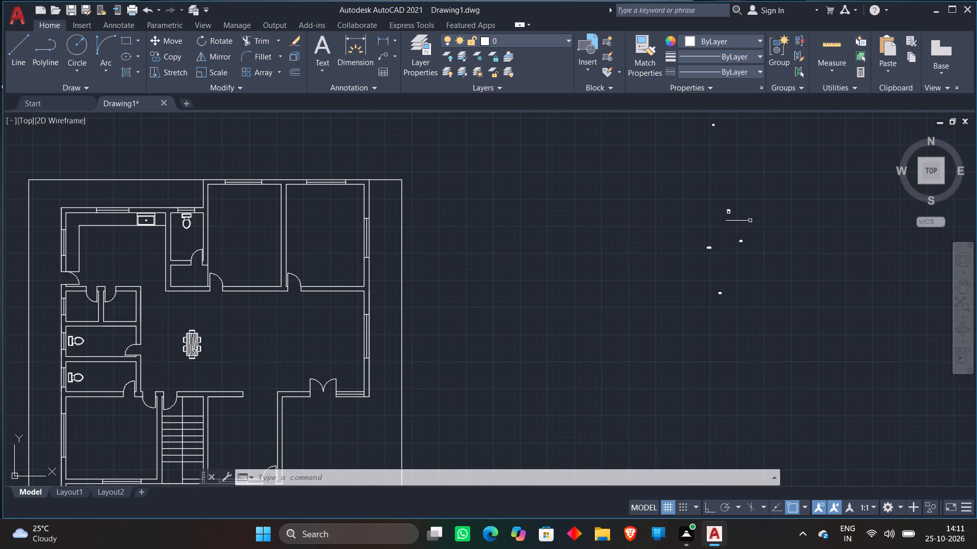
pyautogui.moveTo(738, 145); pyautogui.dragTo(754, 199, button='middle')
pyautogui.scroll(7, 736, 163)
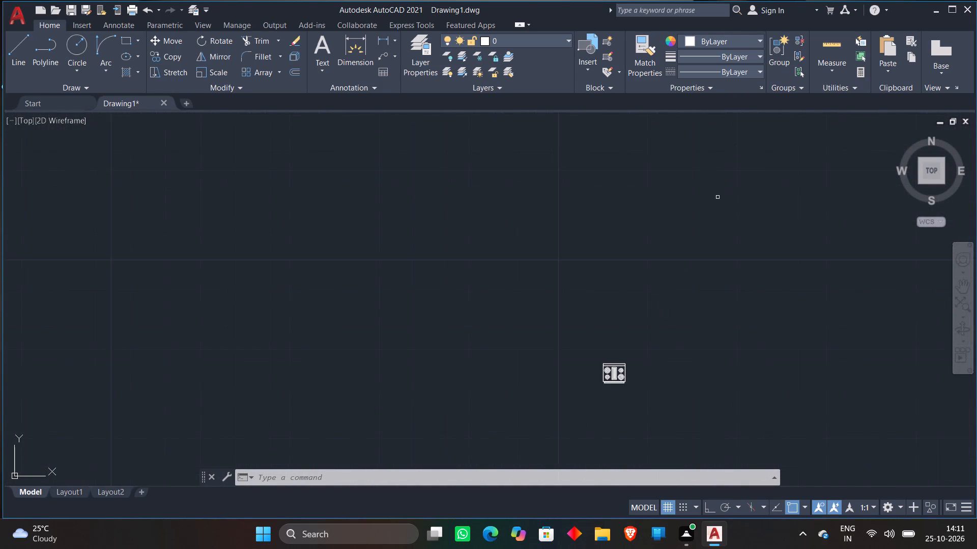
pyautogui.scroll(-3, 601, 230)
pyautogui.moveTo(557, 242); pyautogui.dragTo(560, 250)
pyautogui.click(628, 322)
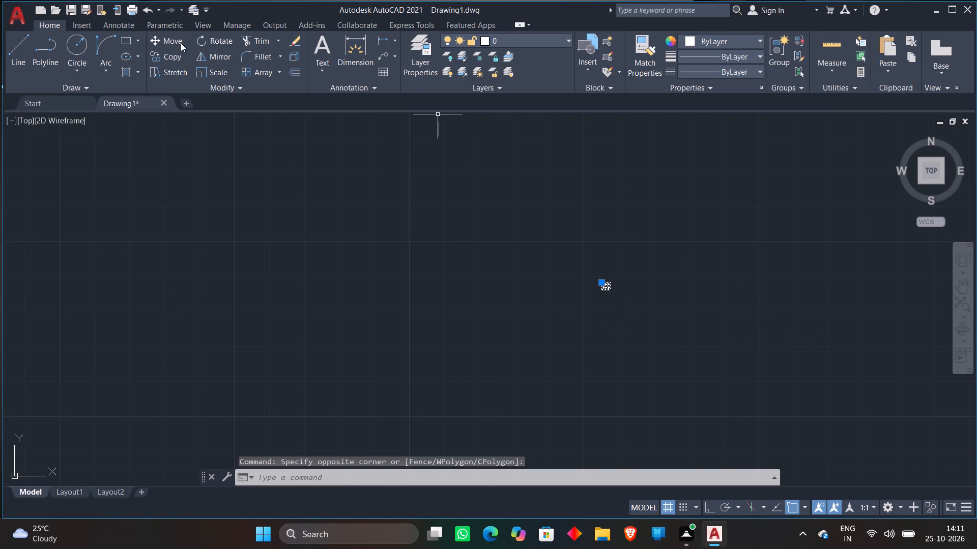
pyautogui.click(176, 40)
pyautogui.click(621, 301)
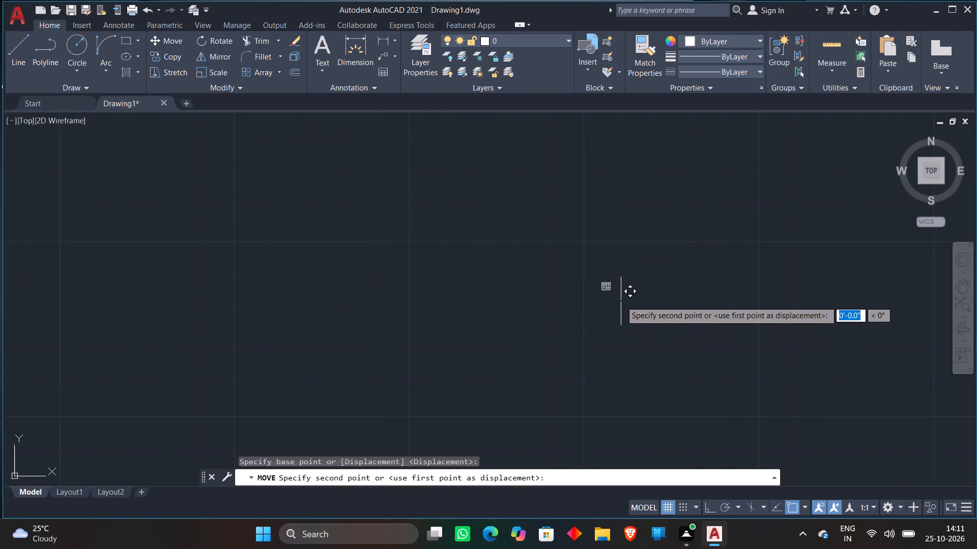
pyautogui.scroll(-5, 633, 272)
pyautogui.scroll(3, 240, 337)
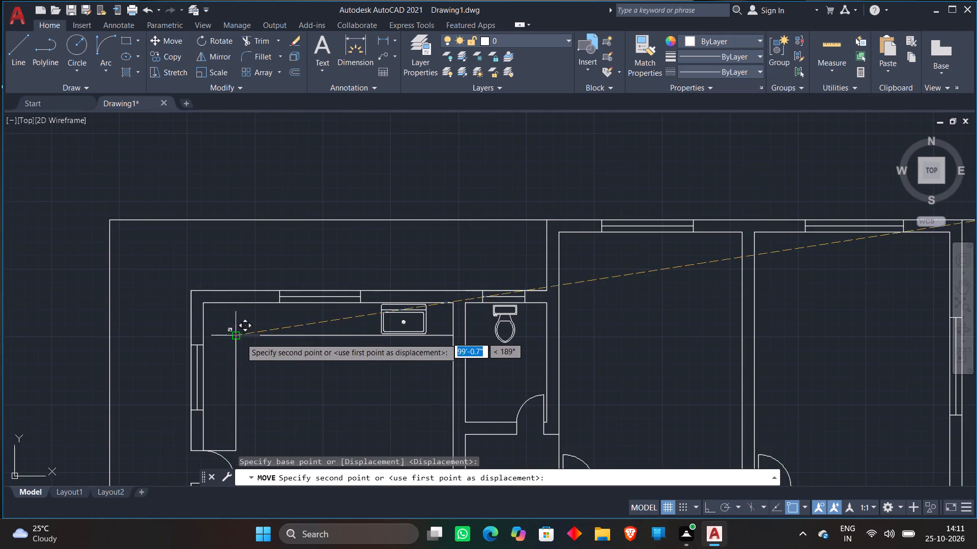
pyautogui.moveTo(276, 380); pyautogui.dragTo(521, 300, button='middle')
pyautogui.scroll(3, 477, 304)
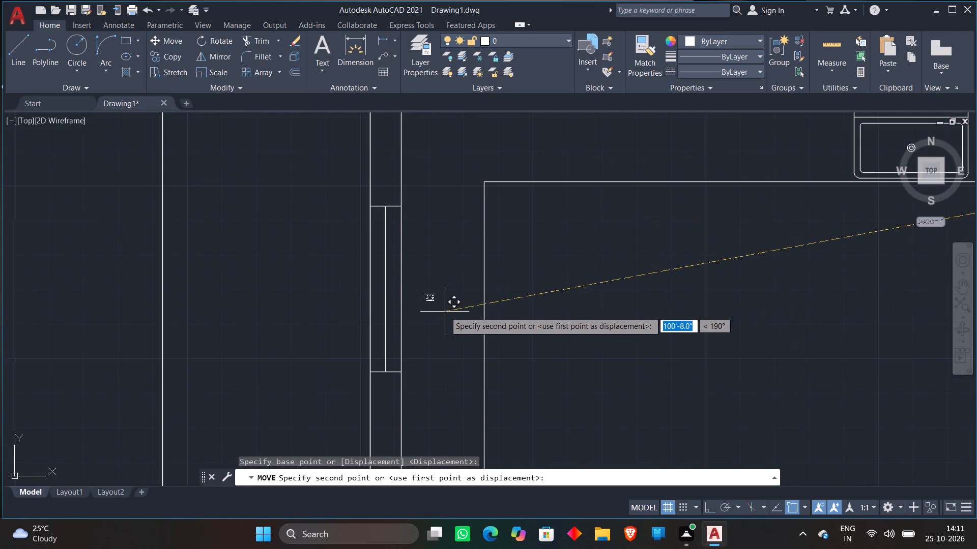
pyautogui.click(451, 313)
# Rotate the small stove block on the west counter by 90 degrees, with Ortho on.
pyautogui.scroll(2, 425, 282)
pyautogui.click(425, 282)
pyautogui.click(492, 365)
pyautogui.rightClick(490, 349)
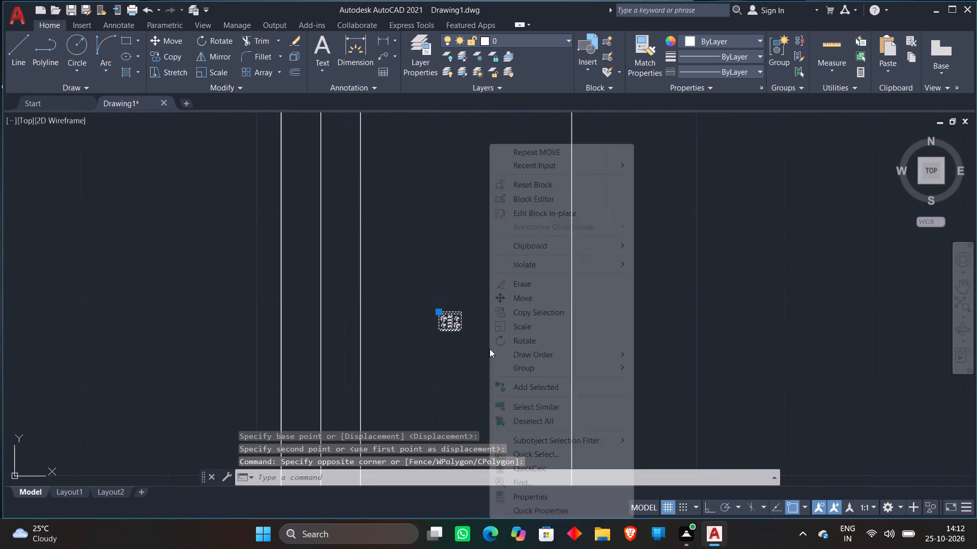
pyautogui.click(509, 341)
pyautogui.click(500, 311)
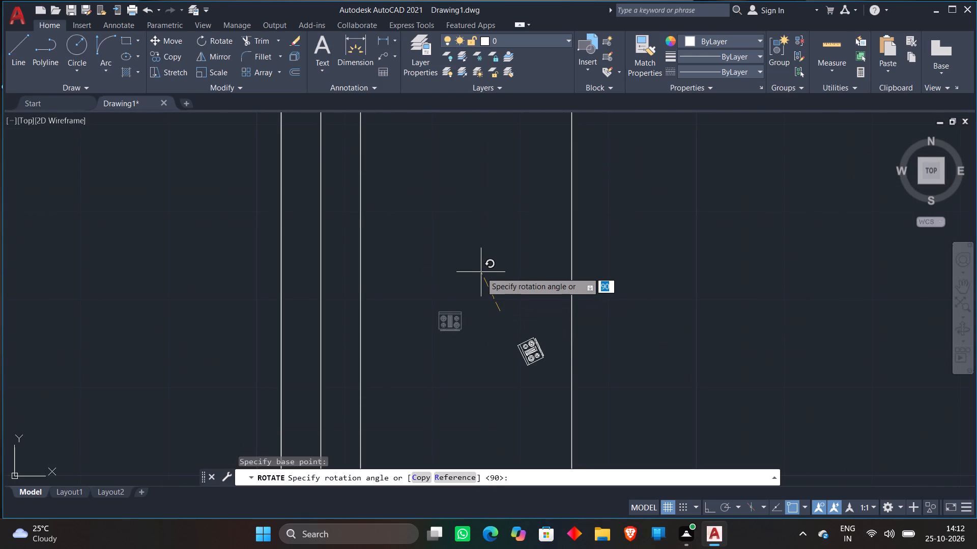
pyautogui.press('F8')
pyautogui.click(481, 272)
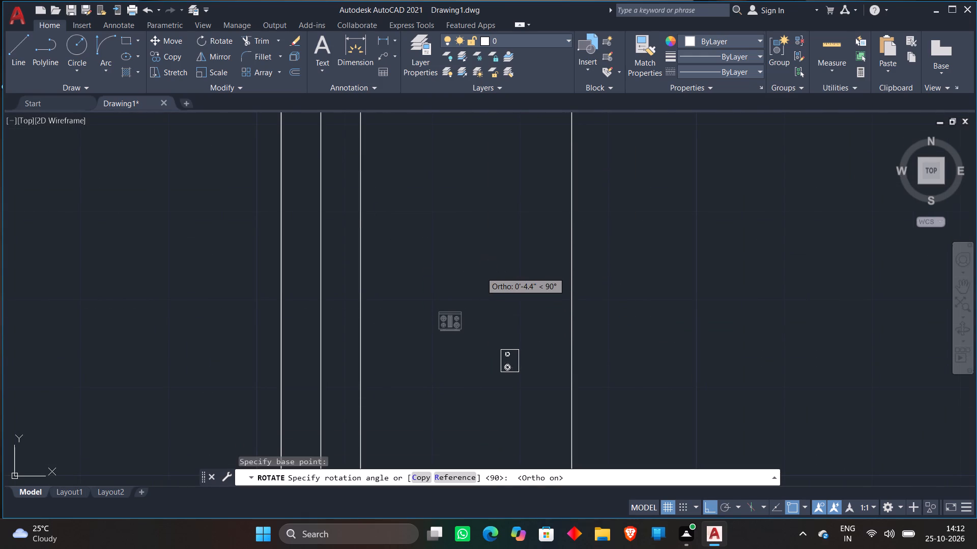
# Scale up the rotated stove block to roughly the west counter's depth.
pyautogui.scroll(-2, 481, 272)
pyautogui.click(510, 334)
pyautogui.click(480, 290)
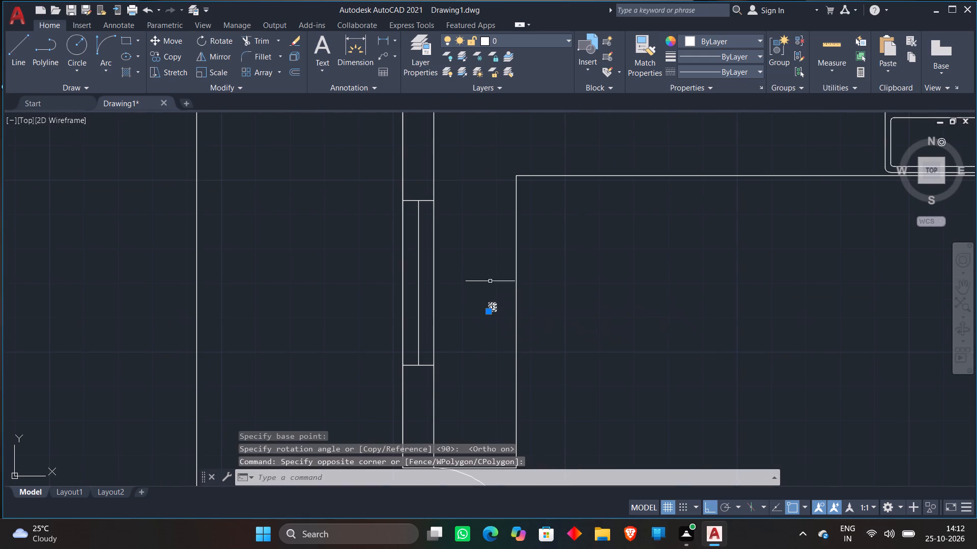
pyautogui.rightClick(534, 263)
pyautogui.click(558, 323)
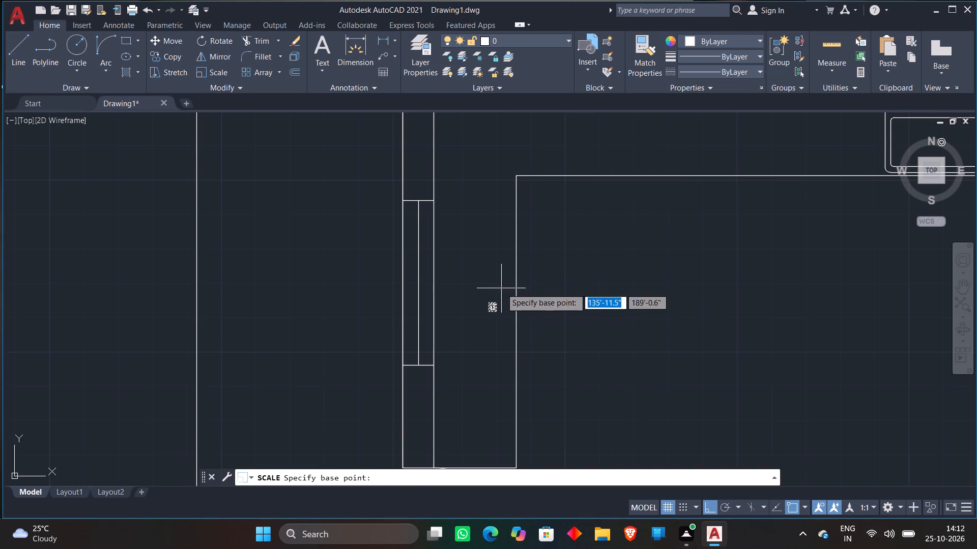
pyautogui.click(501, 288)
pyautogui.scroll(-3, 555, 256)
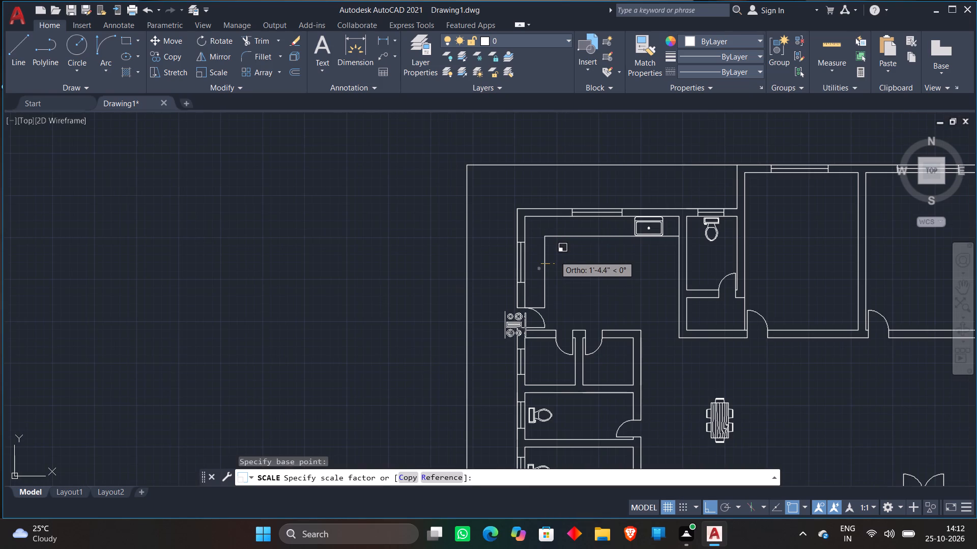
pyautogui.click(552, 257)
# Move the enlarged stove off the west wall beside the kitchen door, east and north to the open floor next to the west counter.
pyautogui.click(519, 304)
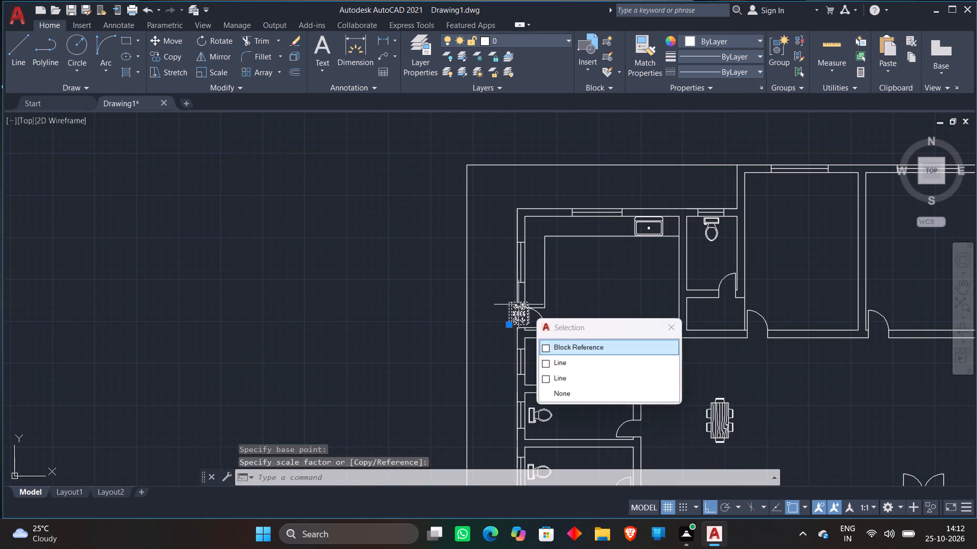
pyautogui.click(159, 41)
pyautogui.scroll(2, 550, 318)
pyautogui.click(473, 318)
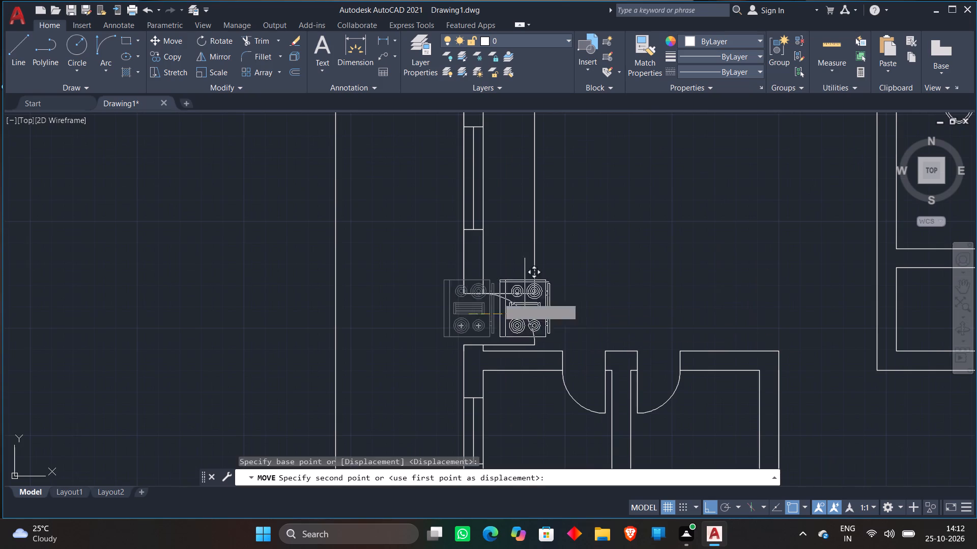
pyautogui.scroll(-1, 581, 227)
pyautogui.click(581, 227)
pyautogui.click(579, 274)
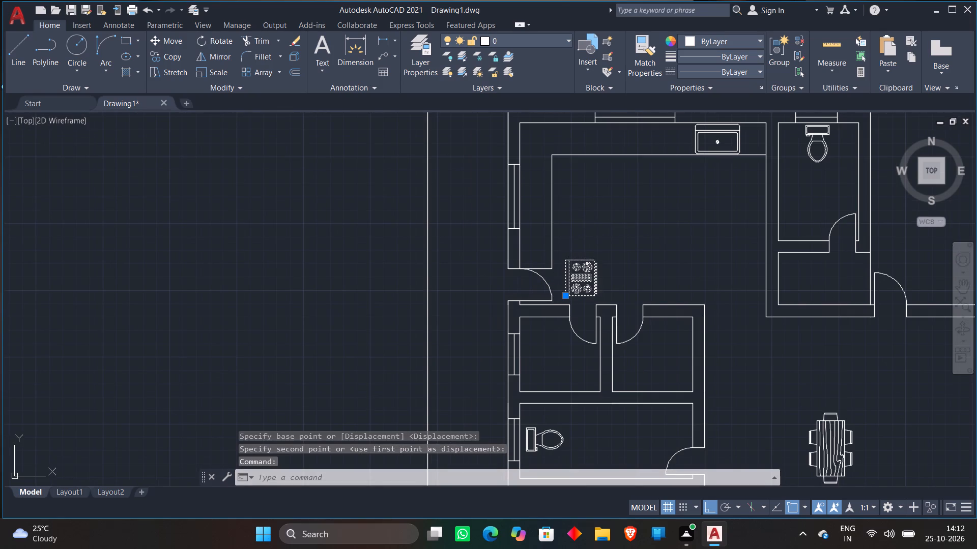
pyautogui.click(162, 40)
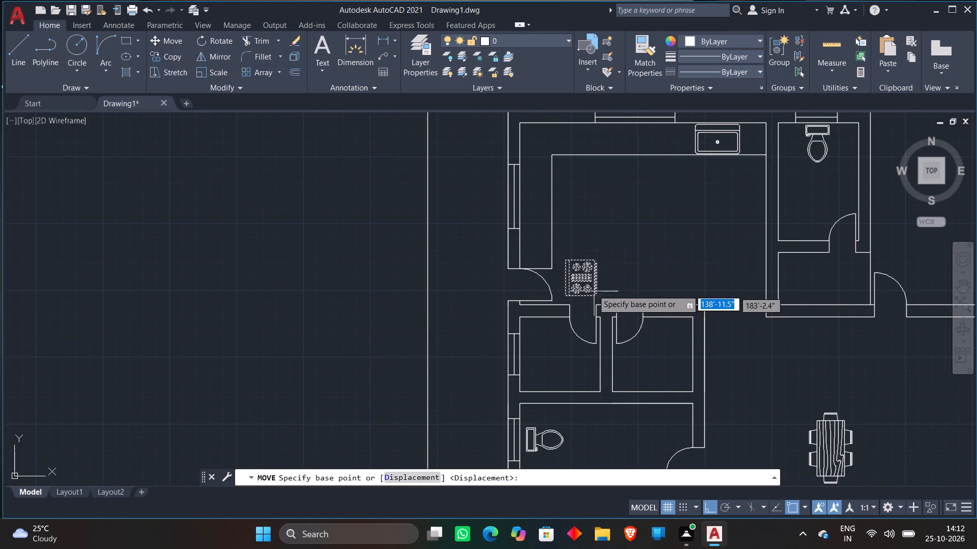
pyautogui.click(588, 277)
pyautogui.doubleClick(580, 213)
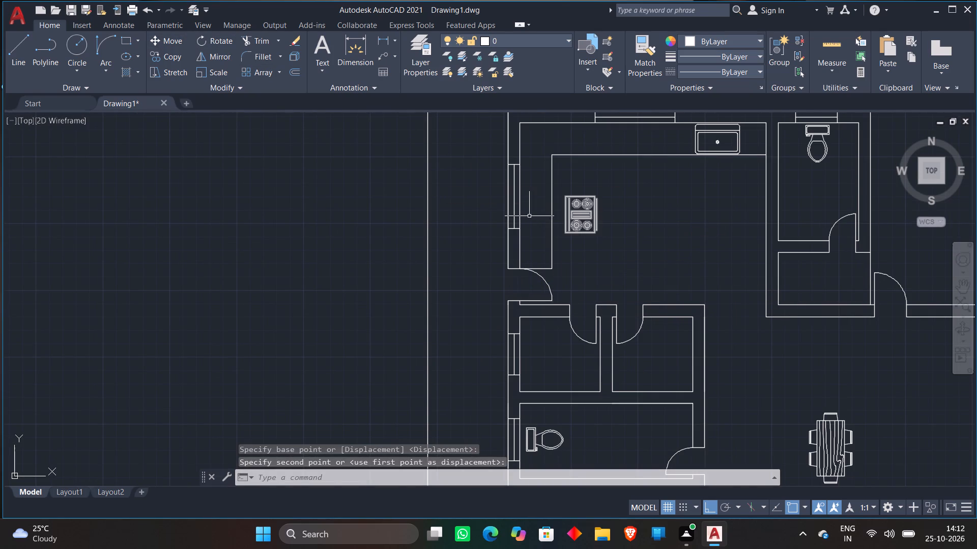
# Move the stove from the open floor onto the kitchen's west counter, against the west wall beside the window, with Ortho off.
pyautogui.click(171, 42)
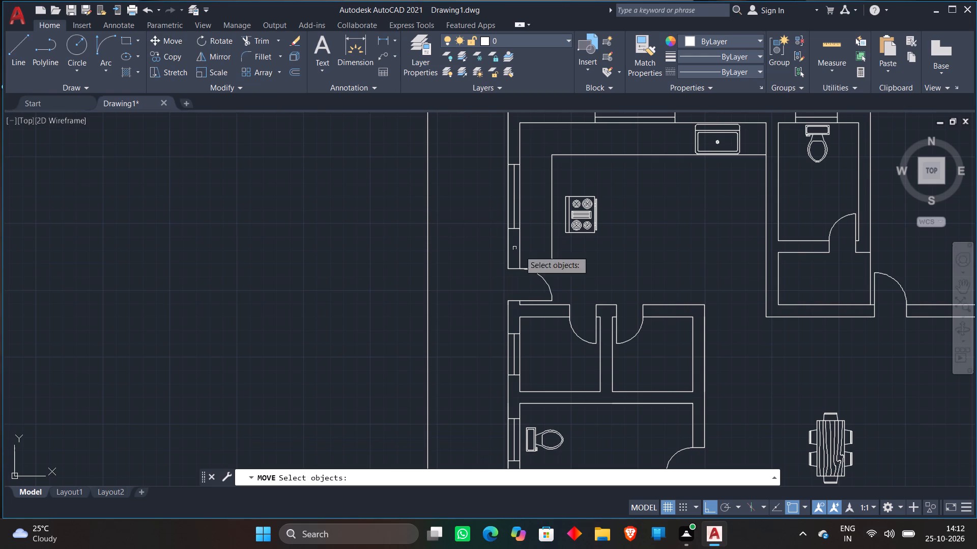
pyautogui.press('space')
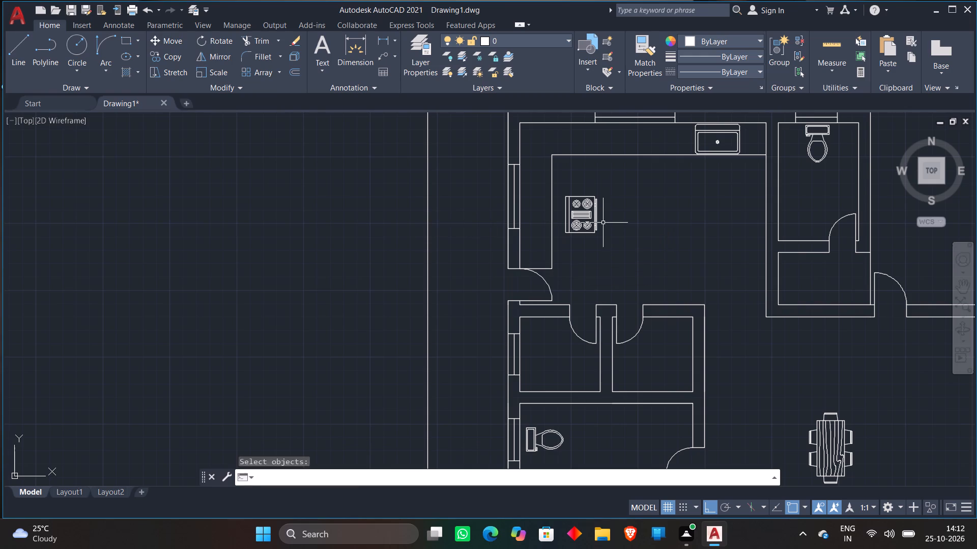
pyautogui.click(559, 213)
pyautogui.click(621, 238)
pyautogui.click(601, 235)
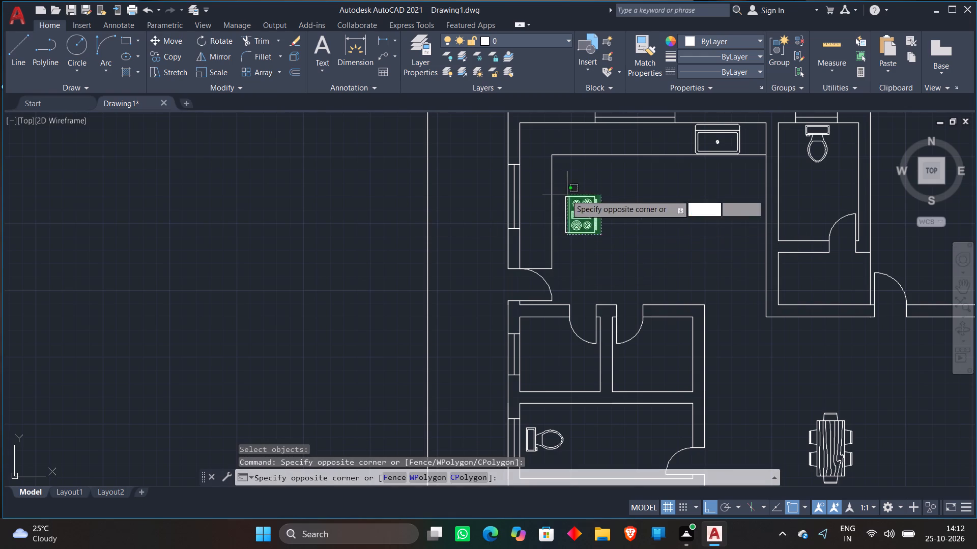
pyautogui.click(558, 191)
pyautogui.click(178, 39)
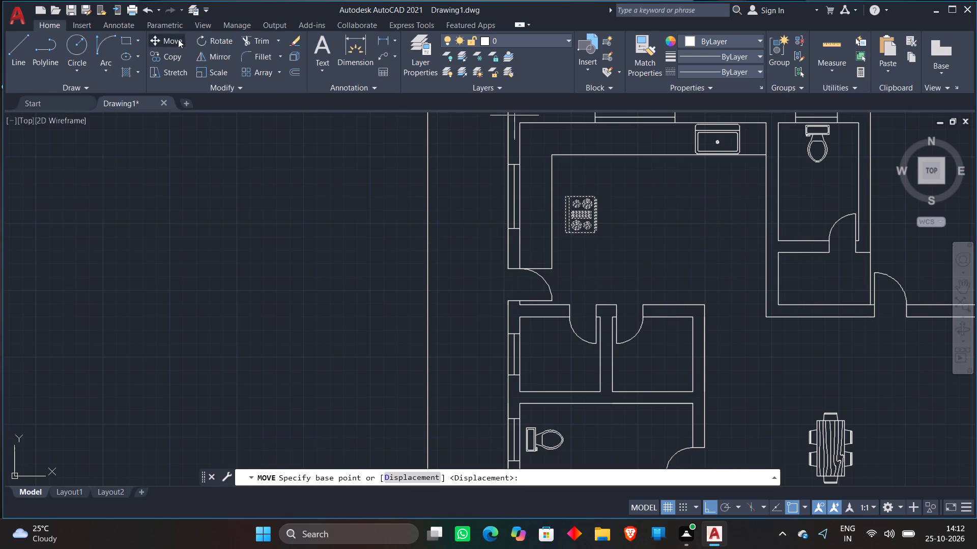
pyautogui.click(576, 227)
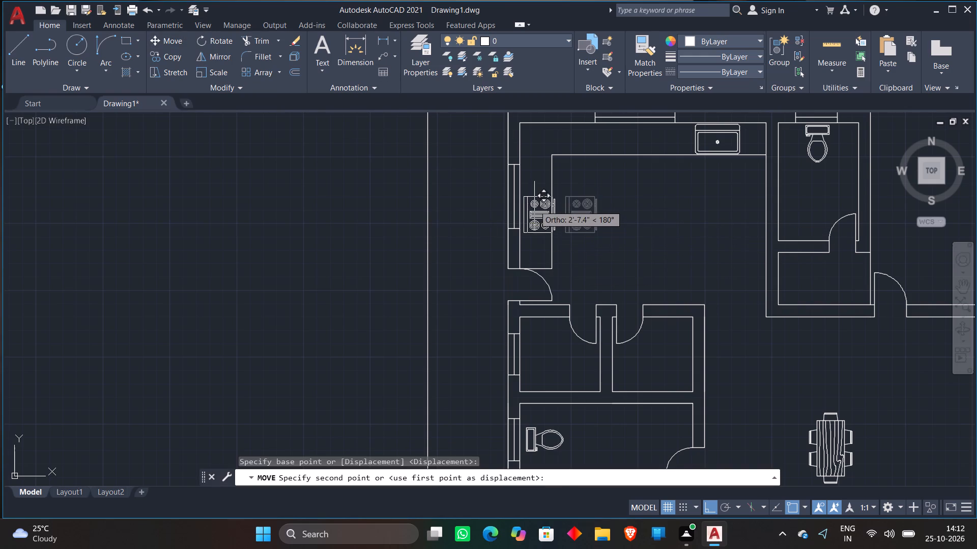
pyautogui.press('F8')
pyautogui.scroll(2, 534, 205)
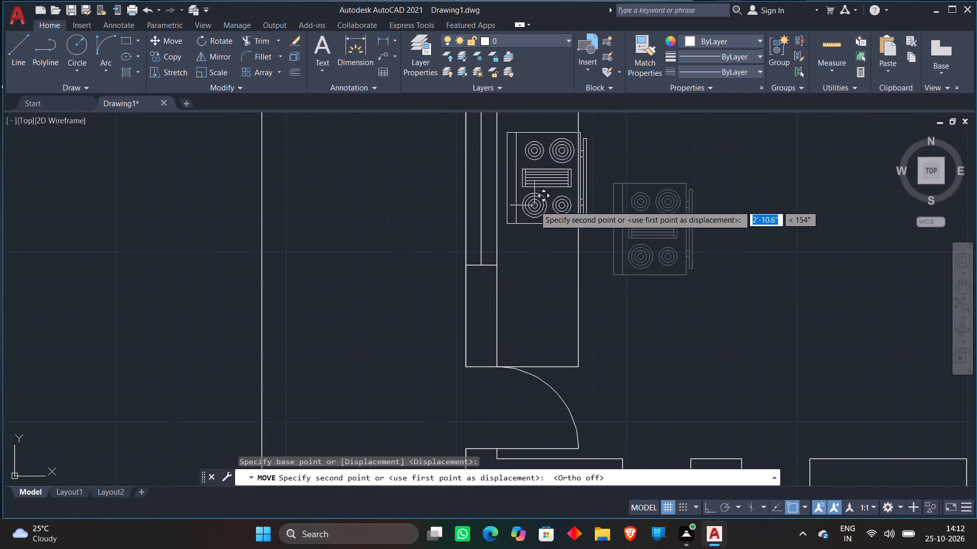
pyautogui.moveTo(534, 205); pyautogui.dragTo(535, 274, button='middle')
pyautogui.scroll(2, 530, 268)
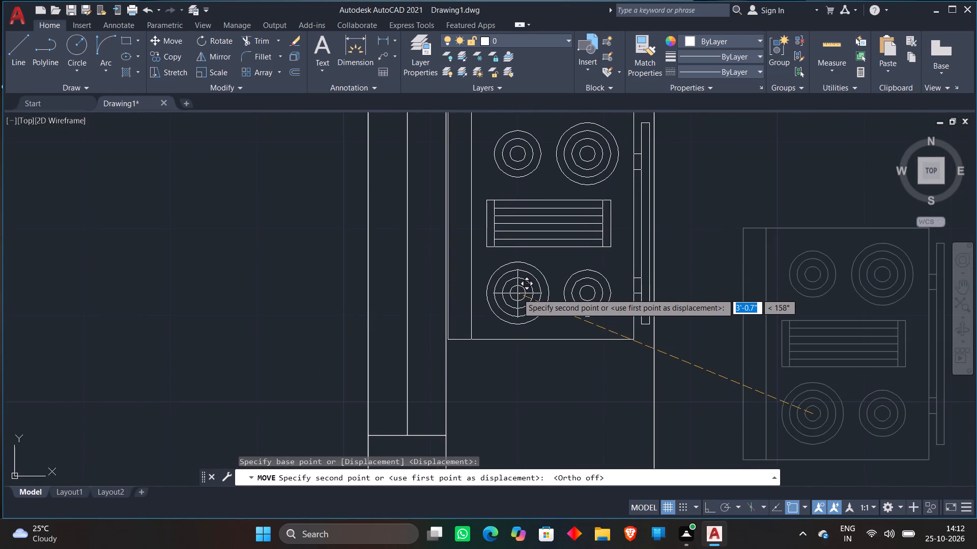
pyautogui.click(520, 293)
# Move the small double-bed block from the open space east of the plan into the northeast bedroom.
pyautogui.scroll(-2, 533, 291)
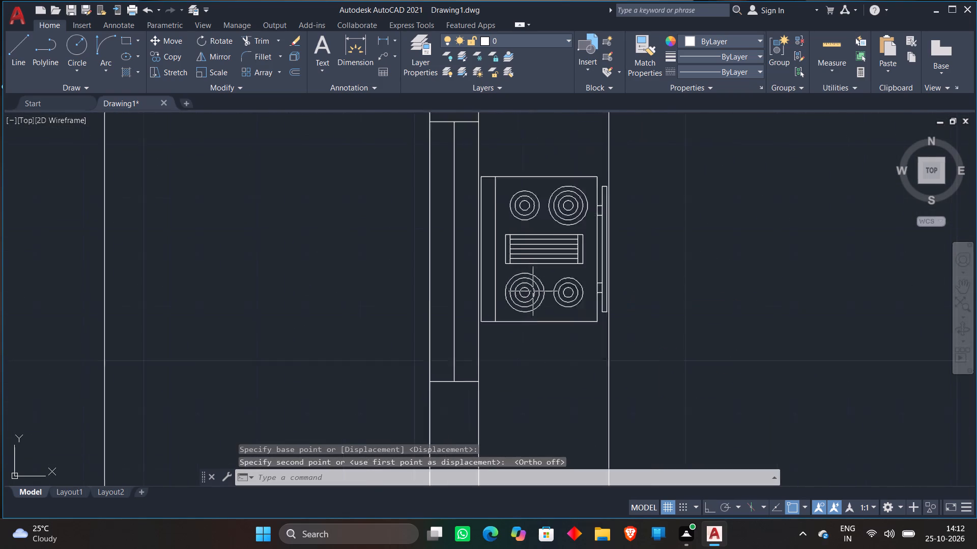
pyautogui.scroll(-1, 533, 291)
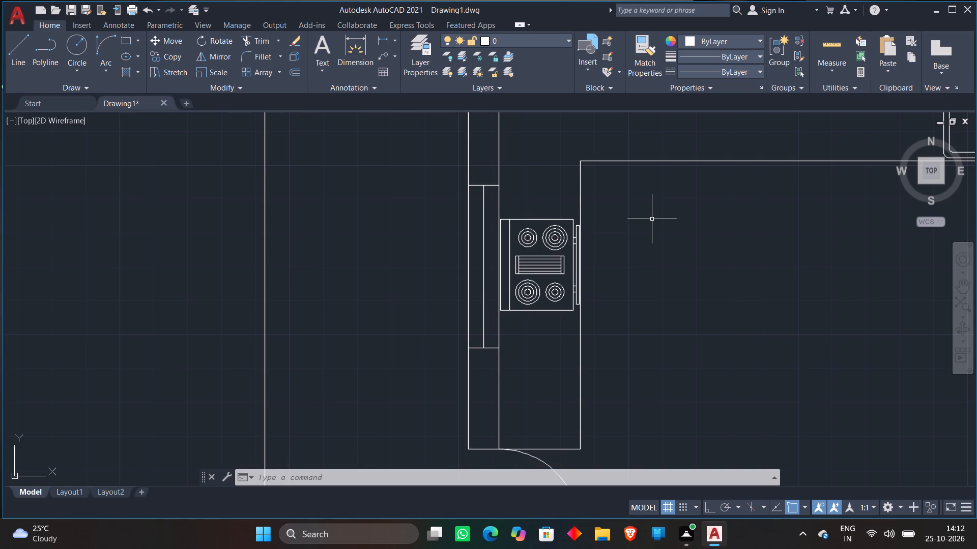
pyautogui.scroll(-5, 646, 217)
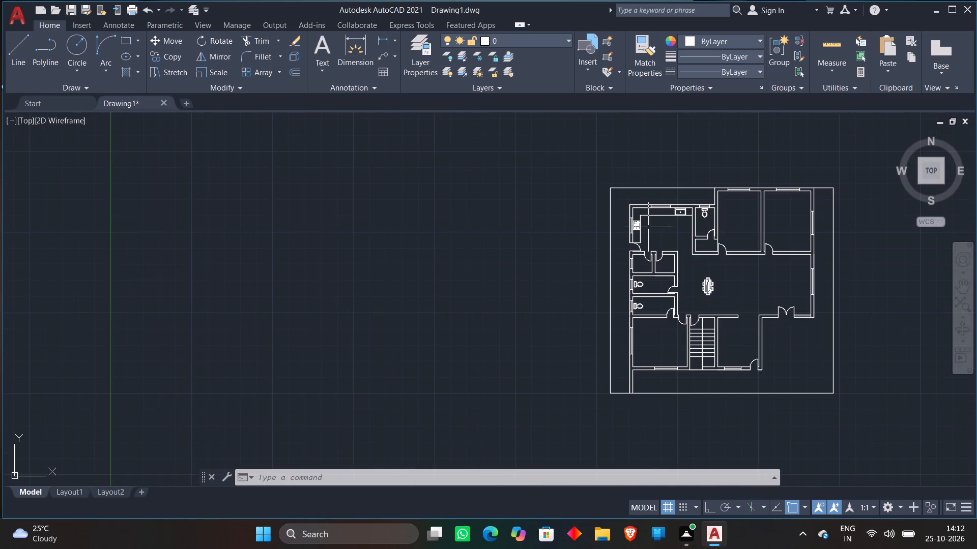
pyautogui.moveTo(650, 227); pyautogui.dragTo(474, 228, button='middle')
pyautogui.moveTo(838, 253); pyautogui.dragTo(740, 264, button='middle')
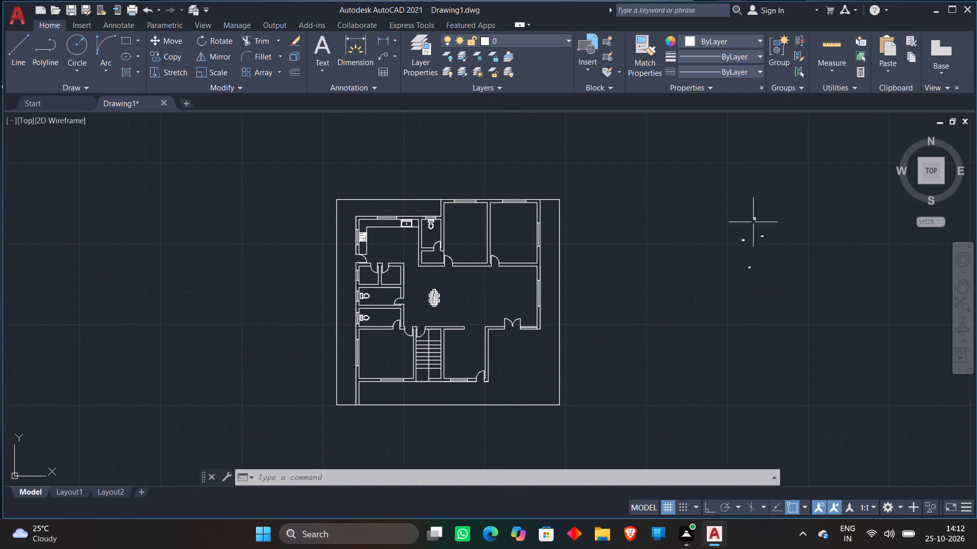
pyautogui.scroll(3, 757, 217)
pyautogui.click(705, 199)
pyautogui.click(784, 245)
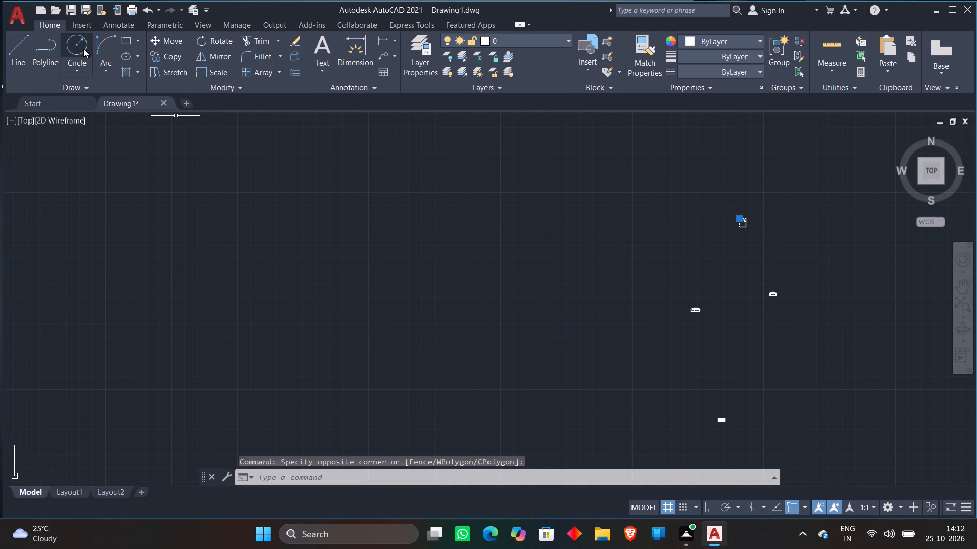
pyautogui.click(151, 45)
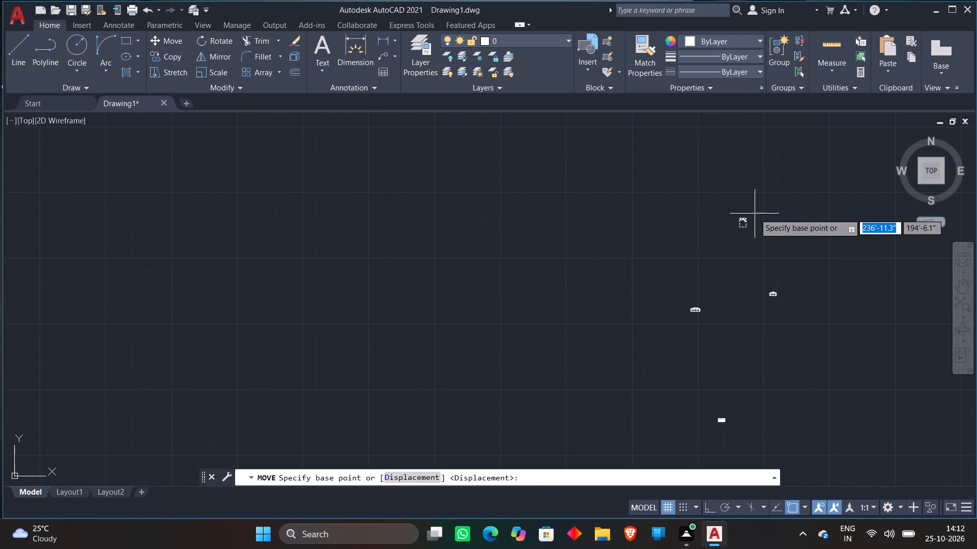
pyautogui.click(755, 213)
pyautogui.scroll(-2, 752, 213)
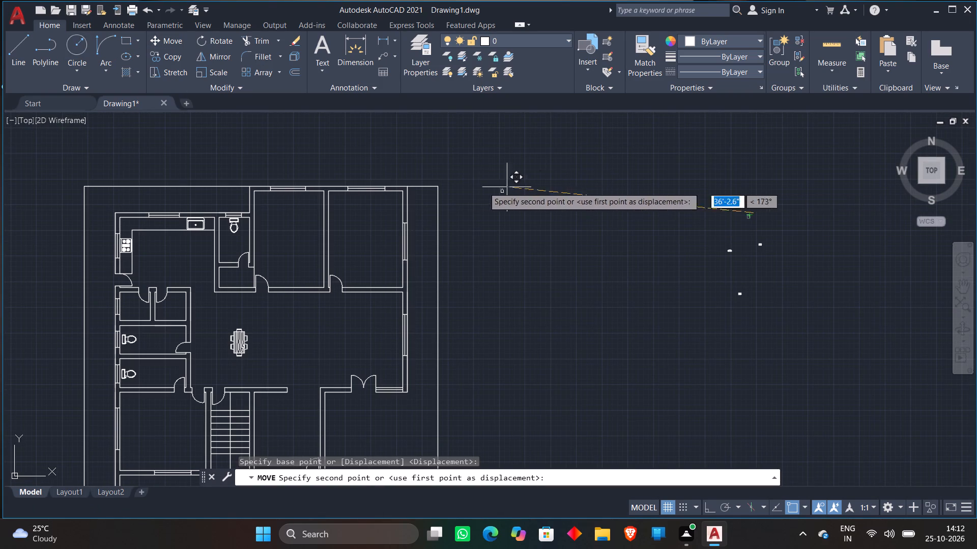
pyautogui.scroll(3, 378, 199)
pyautogui.click(366, 206)
# Scale up the bed block in the northeast bedroom to roughly two-thirds of the room's width.
pyautogui.click(276, 196)
pyautogui.click(380, 257)
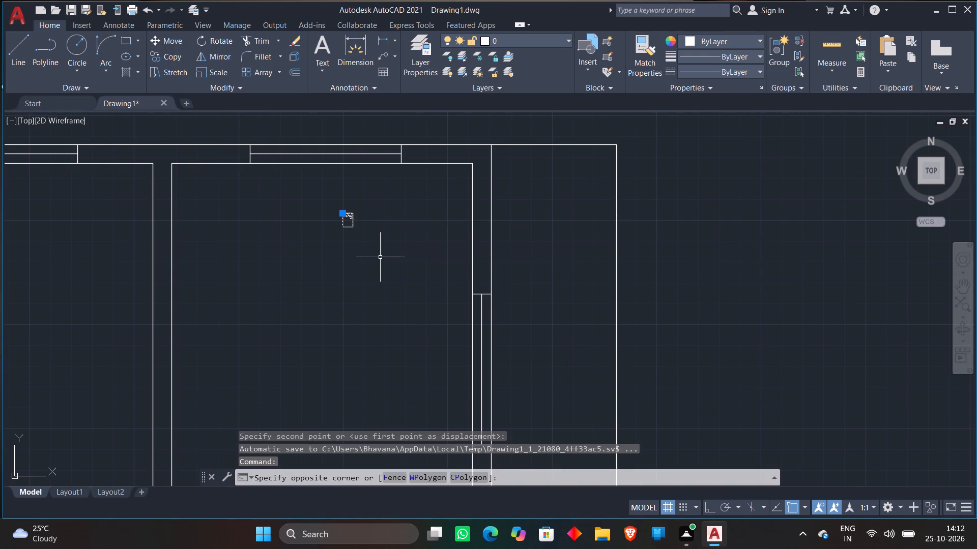
pyautogui.rightClick(385, 258)
pyautogui.click(401, 327)
pyautogui.click(350, 209)
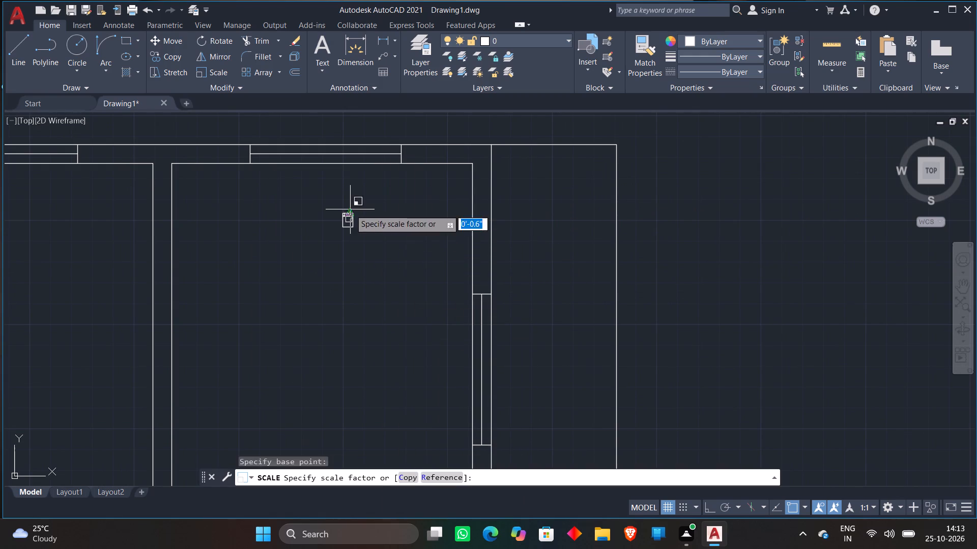
pyautogui.click(386, 338)
# Move the enlarged bed slightly north and east, so its head sits near the northeast bedroom's north wall.
pyautogui.scroll(-3, 378, 281)
pyautogui.click(372, 271)
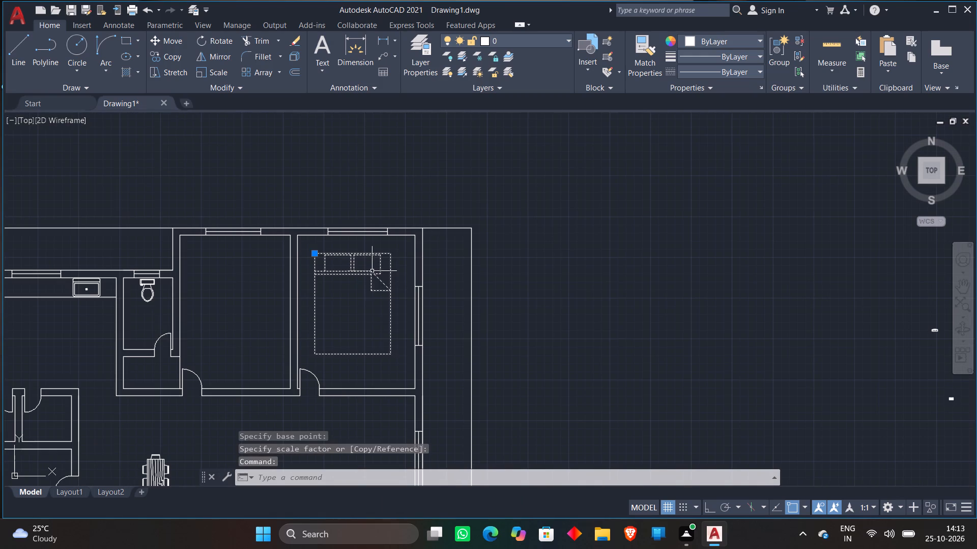
pyautogui.press('m')
pyautogui.press('space')
pyautogui.click(363, 293)
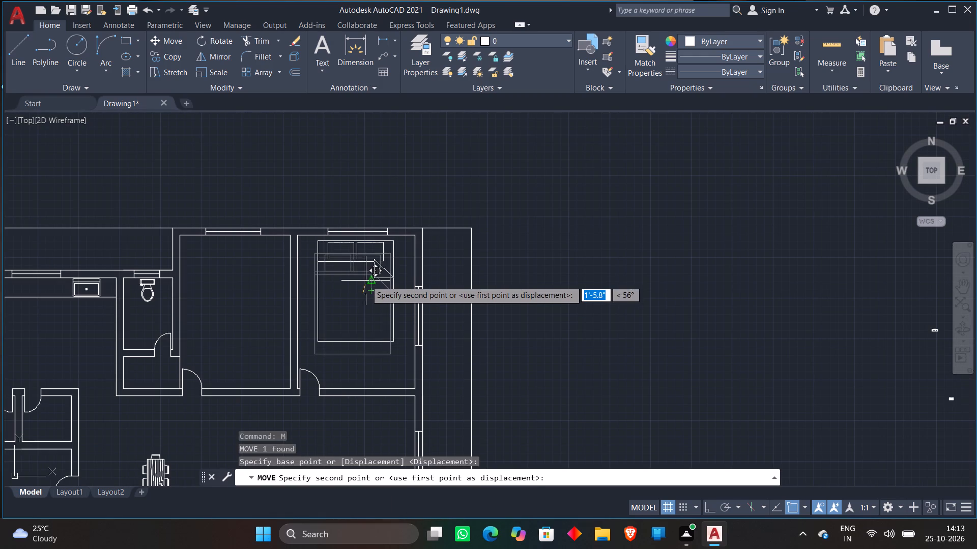
pyautogui.click(366, 281)
# Copy the bed from the northeast bedroom into the adjoining bedroom to the west and into the southwest bedroom.
pyautogui.click(332, 343)
pyautogui.rightClick(338, 332)
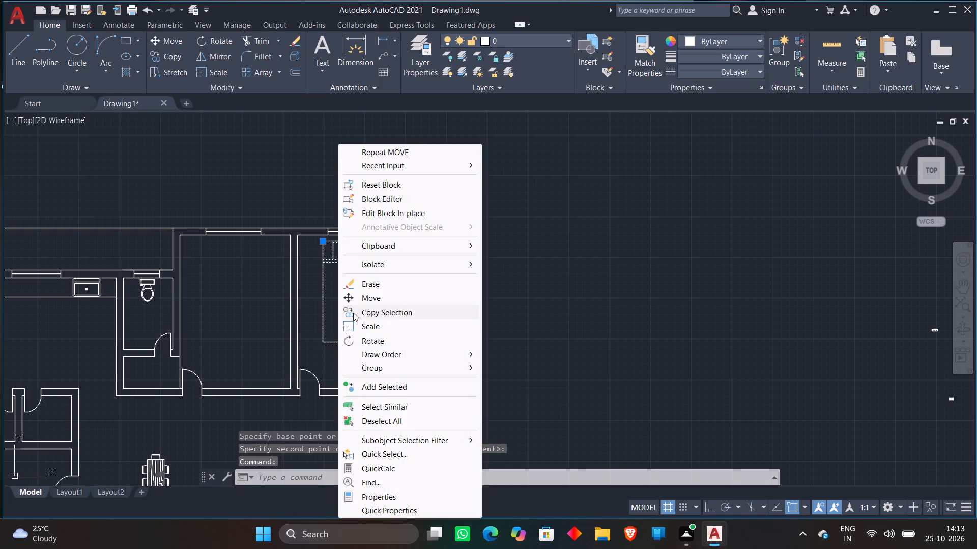
pyautogui.click(353, 313)
pyautogui.click(351, 318)
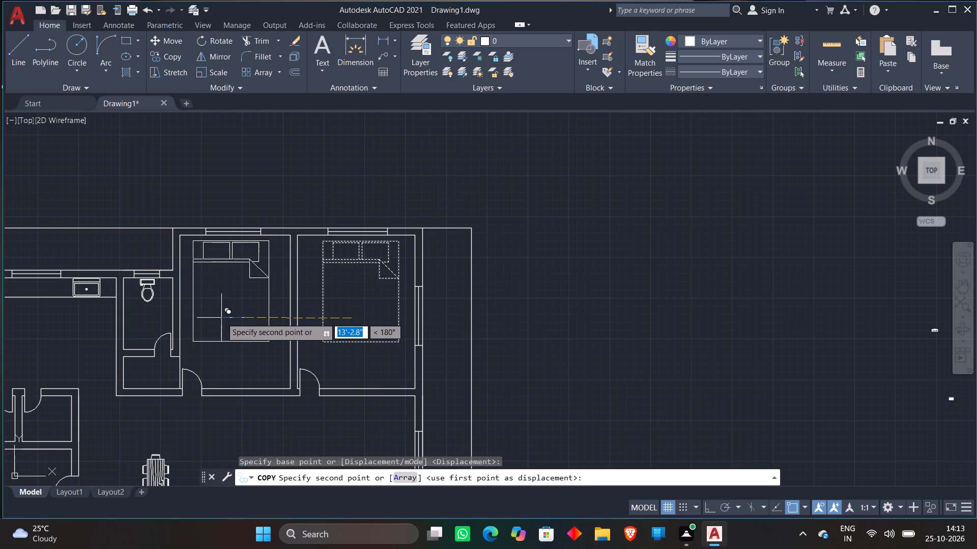
pyautogui.click(222, 318)
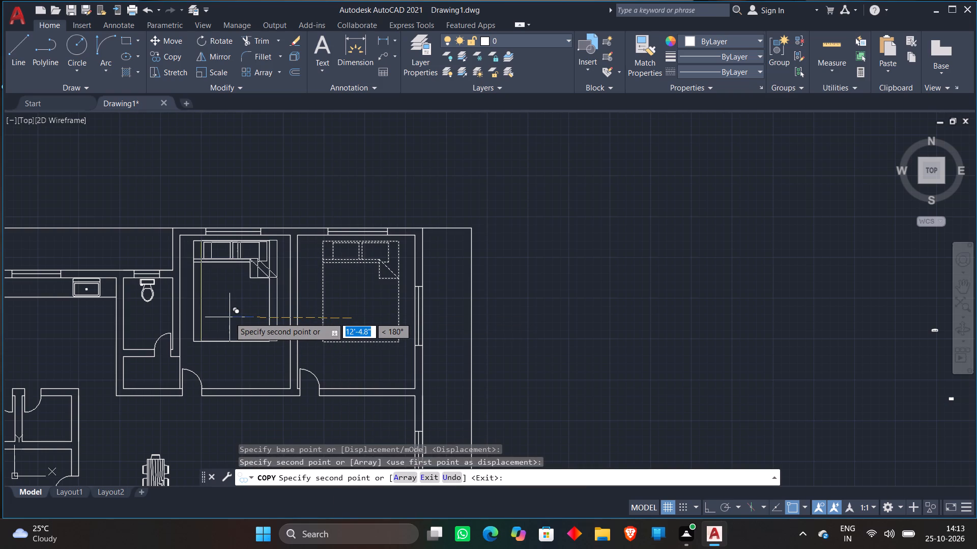
pyautogui.scroll(-3, 229, 317)
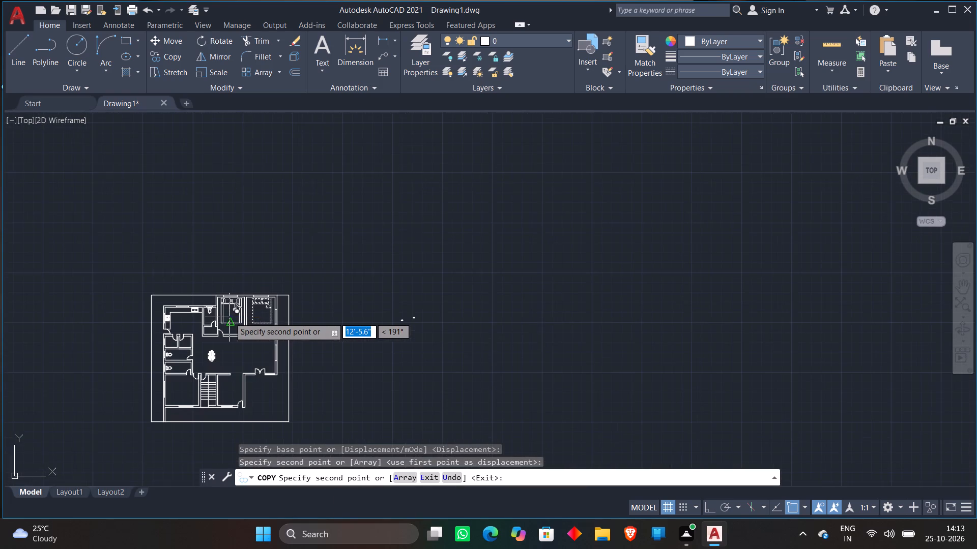
pyautogui.moveTo(180, 395); pyautogui.dragTo(243, 361, button='middle')
pyautogui.scroll(5, 243, 359)
pyautogui.click(166, 404)
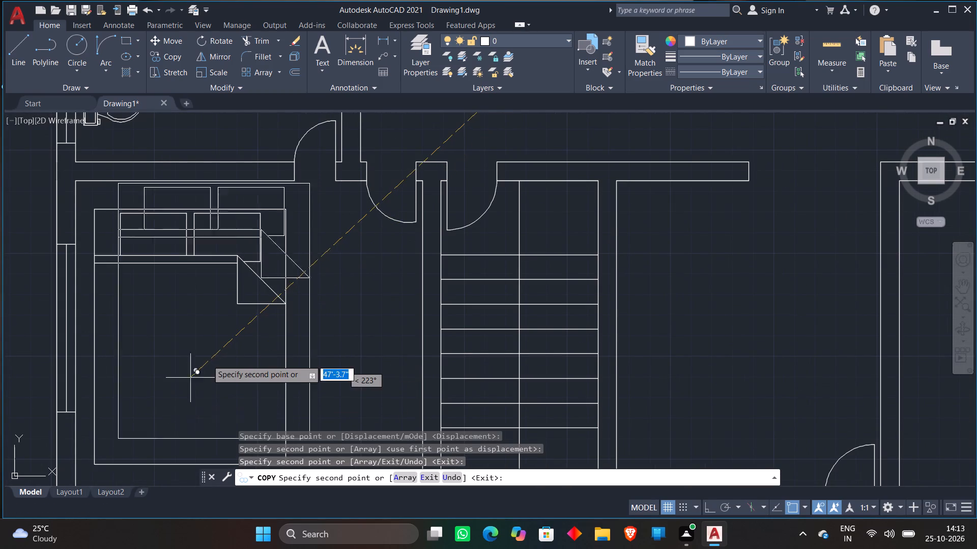
pyautogui.press('Escape')
# Rotate the southwest bedroom's bed by 90 degrees with Ortho on, so its pillows face west.
pyautogui.scroll(-2, 244, 343)
pyautogui.moveTo(254, 335); pyautogui.dragTo(317, 293, button='middle')
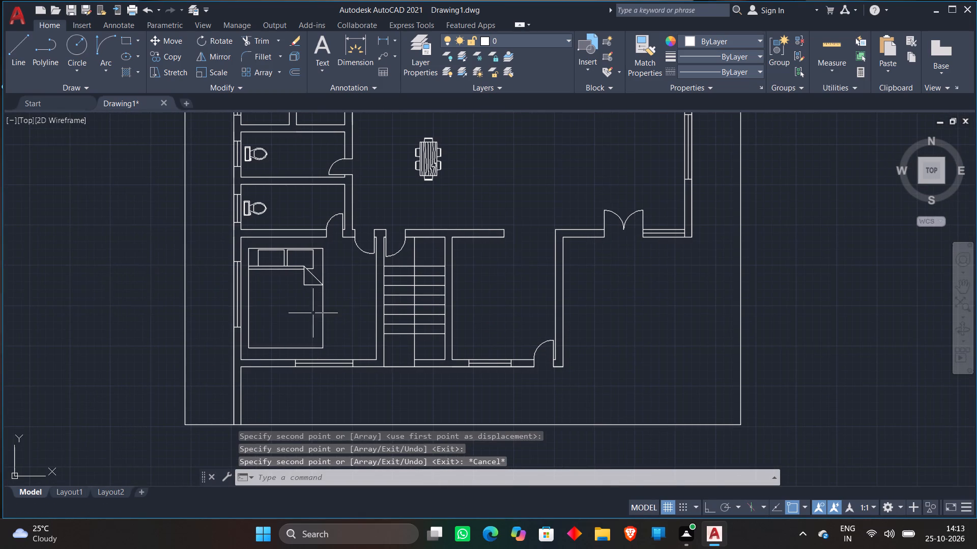
pyautogui.click(321, 323)
pyautogui.rightClick(325, 312)
pyautogui.click(331, 338)
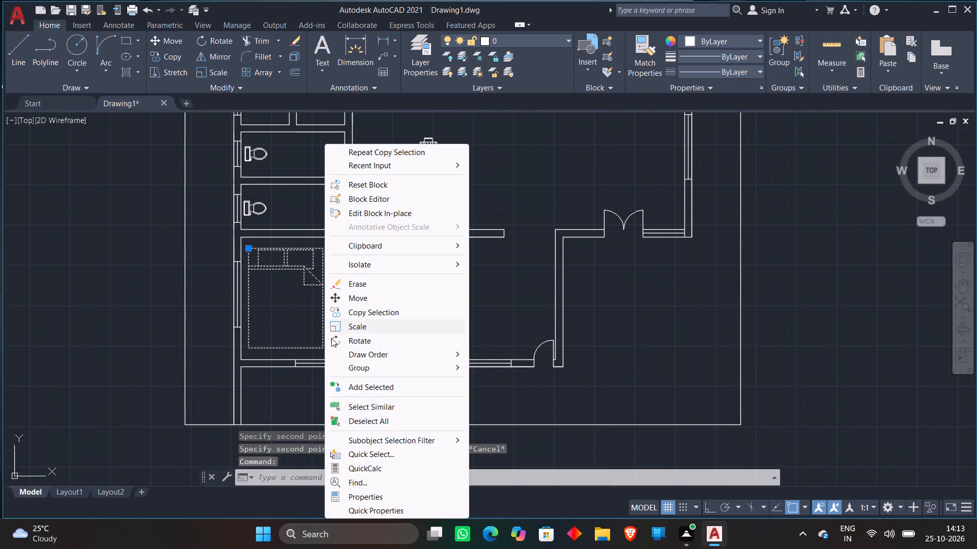
pyautogui.click(331, 334)
pyautogui.press('F8')
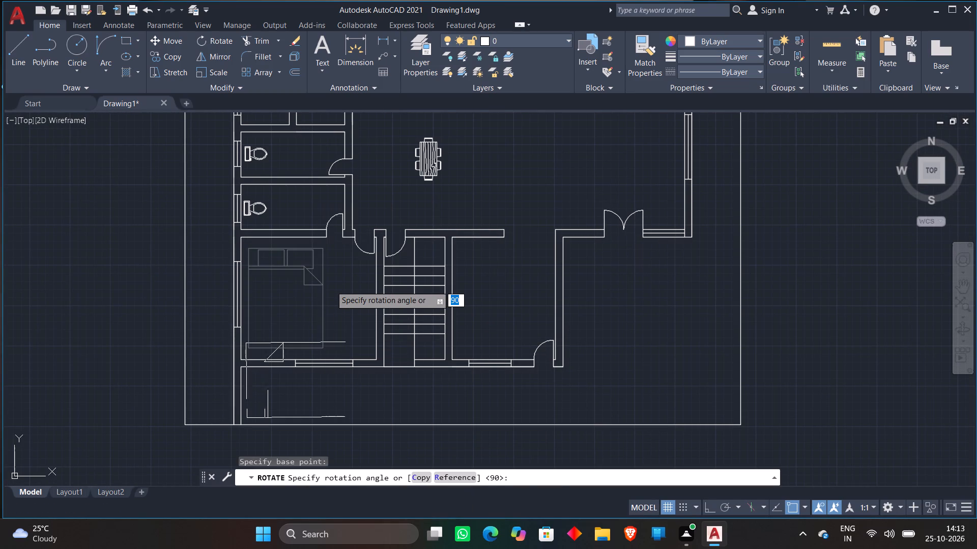
pyautogui.click(331, 286)
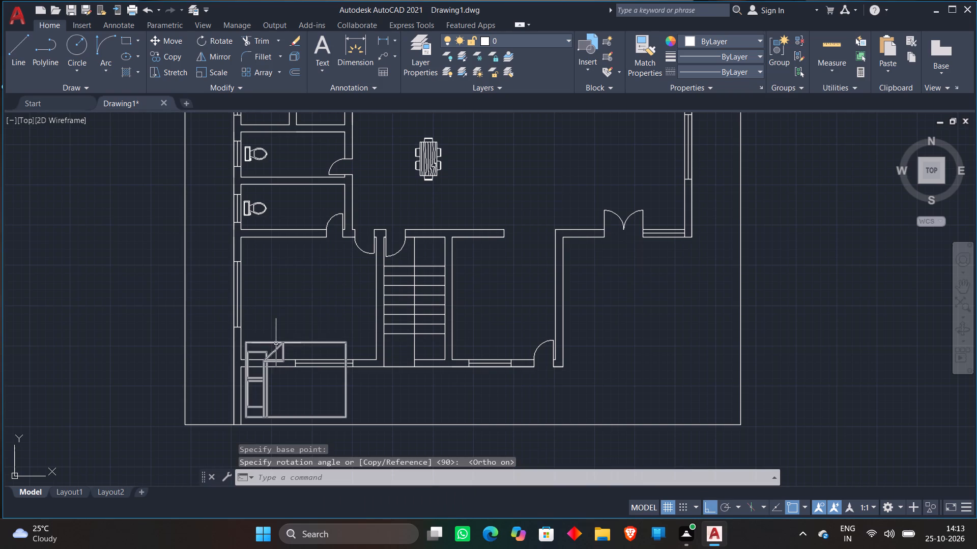
# Move the rotated bed about 8'-6" straight north into the southwest bedroom, with its head along the west wall.
pyautogui.click(276, 343)
pyautogui.write('M')
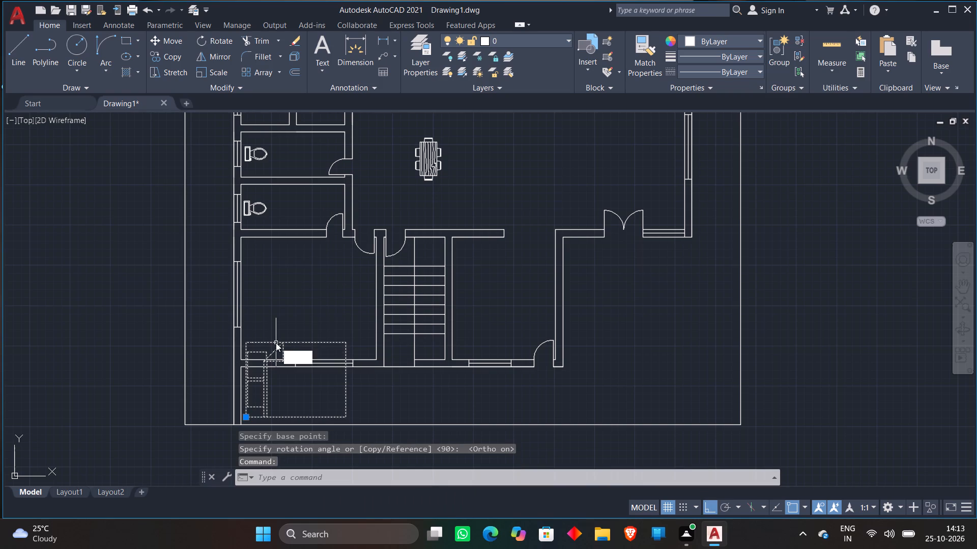
pyautogui.press('space')
pyautogui.click(297, 348)
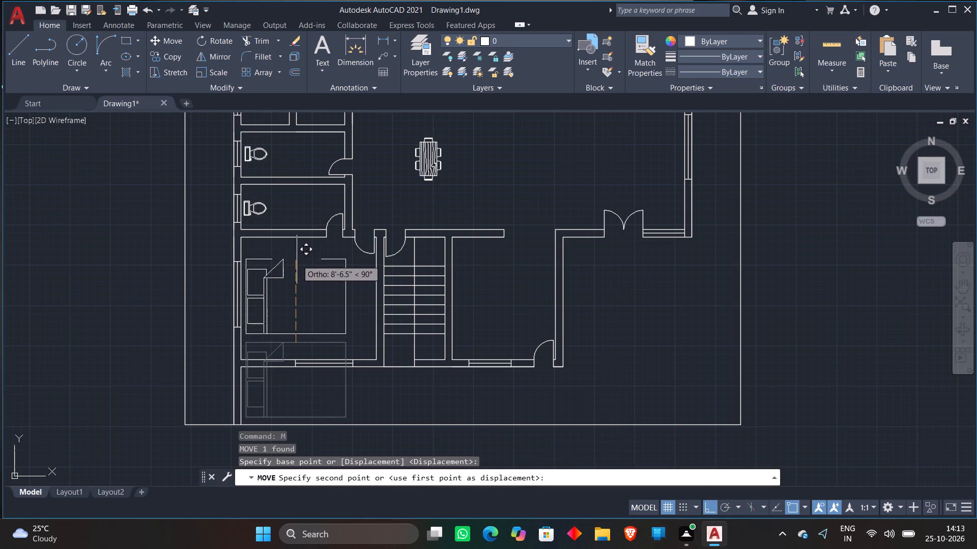
pyautogui.click(297, 259)
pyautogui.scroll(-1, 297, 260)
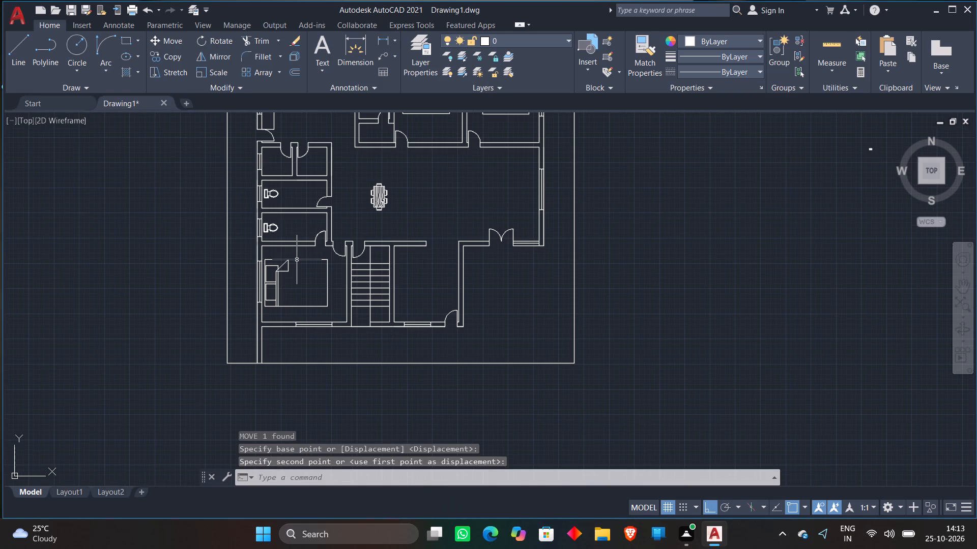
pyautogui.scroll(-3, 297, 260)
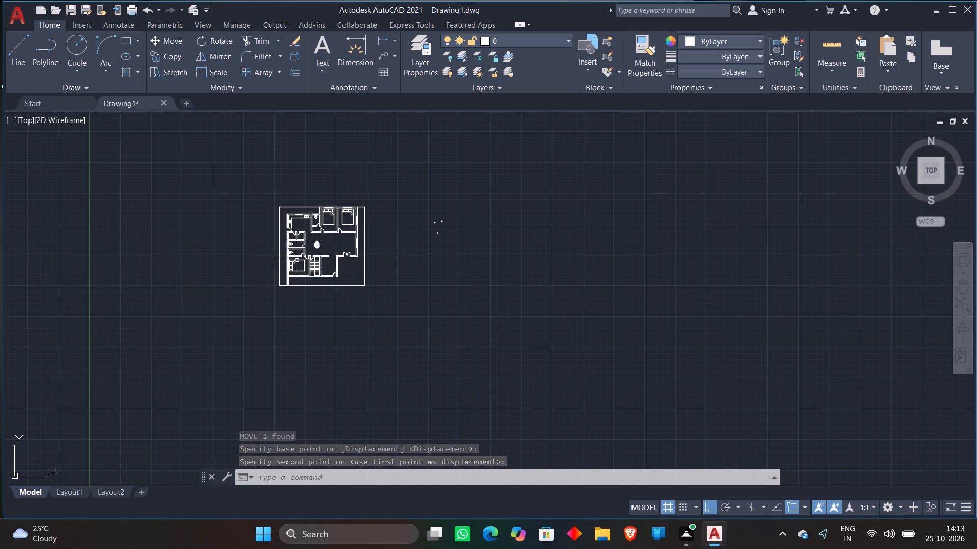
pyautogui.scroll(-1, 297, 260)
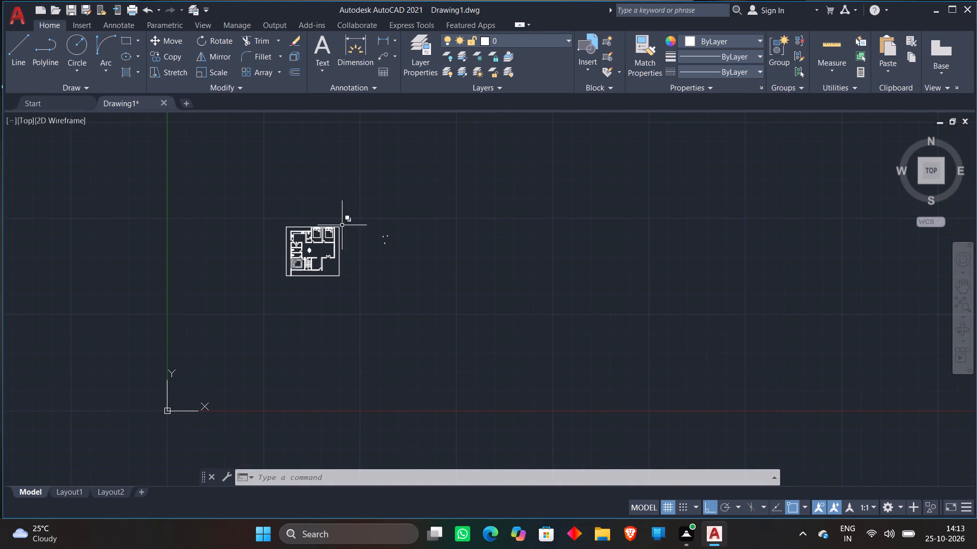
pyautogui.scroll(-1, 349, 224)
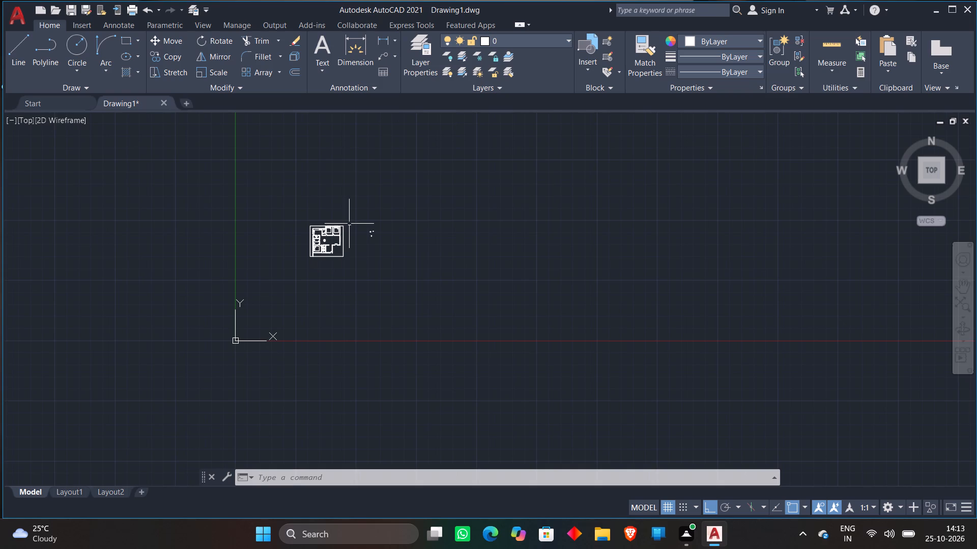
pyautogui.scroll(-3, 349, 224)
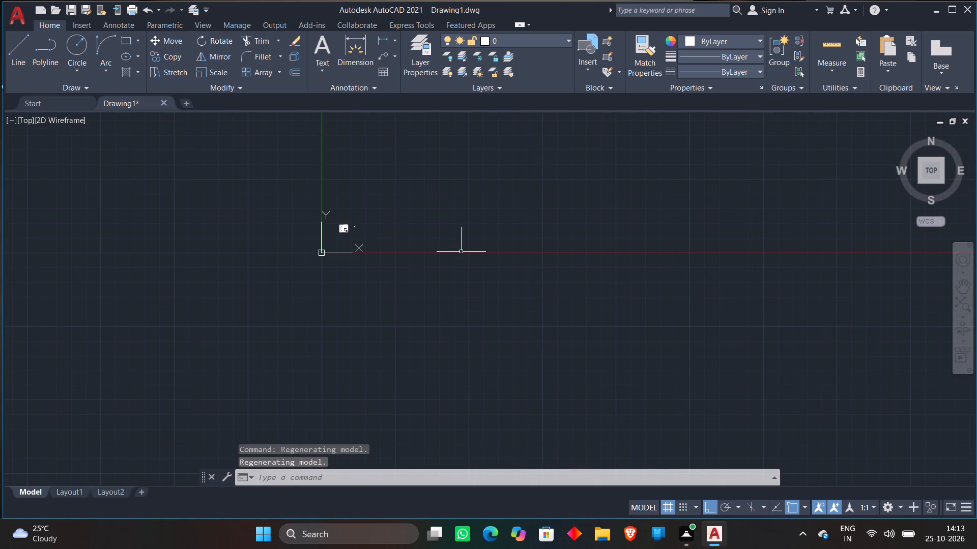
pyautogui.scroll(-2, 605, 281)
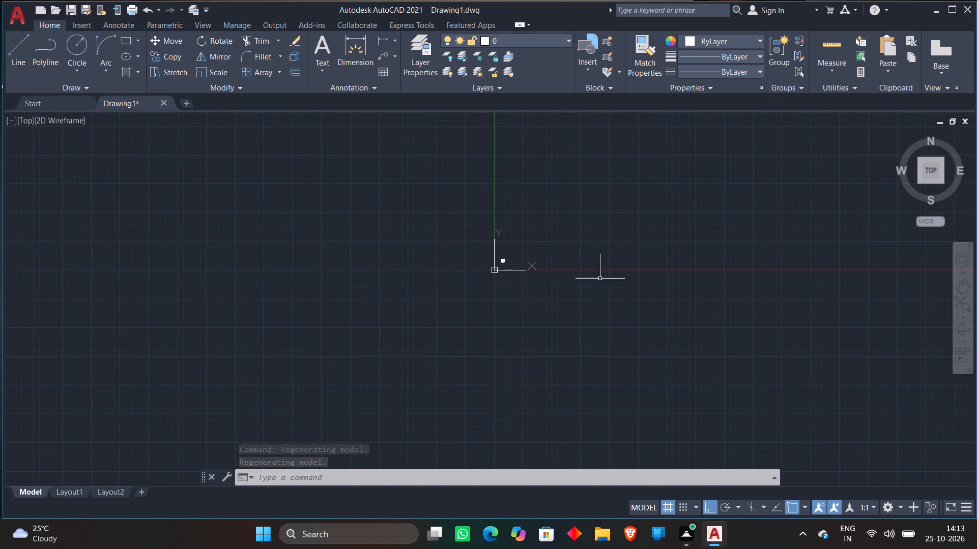
# Move the small three-seat sofa from outside the plan into the living room, just south of the northeast bedroom, with Ortho off.
pyautogui.scroll(2, 483, 273)
pyautogui.scroll(3, 556, 249)
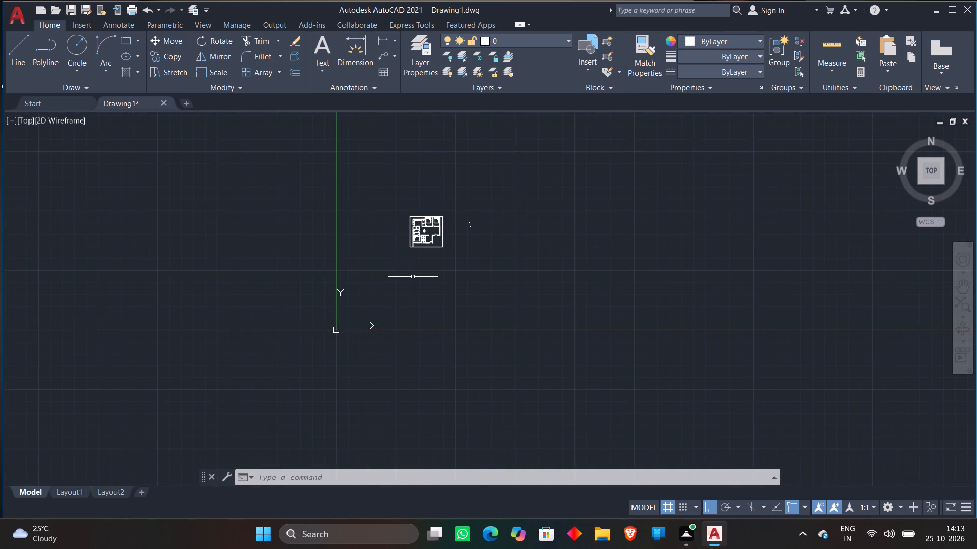
pyautogui.scroll(1, 413, 277)
pyautogui.moveTo(413, 278); pyautogui.dragTo(450, 348, button='middle')
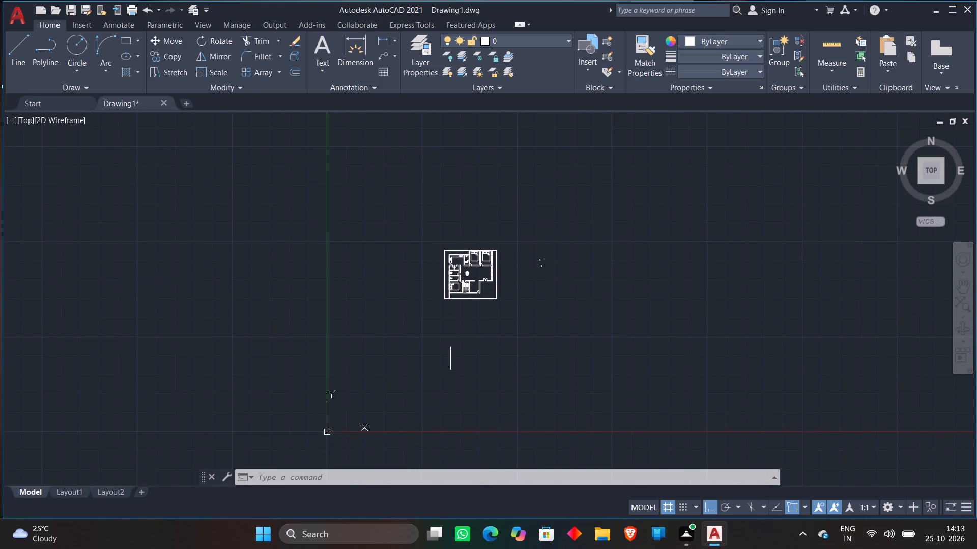
pyautogui.scroll(3, 509, 254)
pyautogui.moveTo(540, 257); pyautogui.dragTo(558, 245, button='middle')
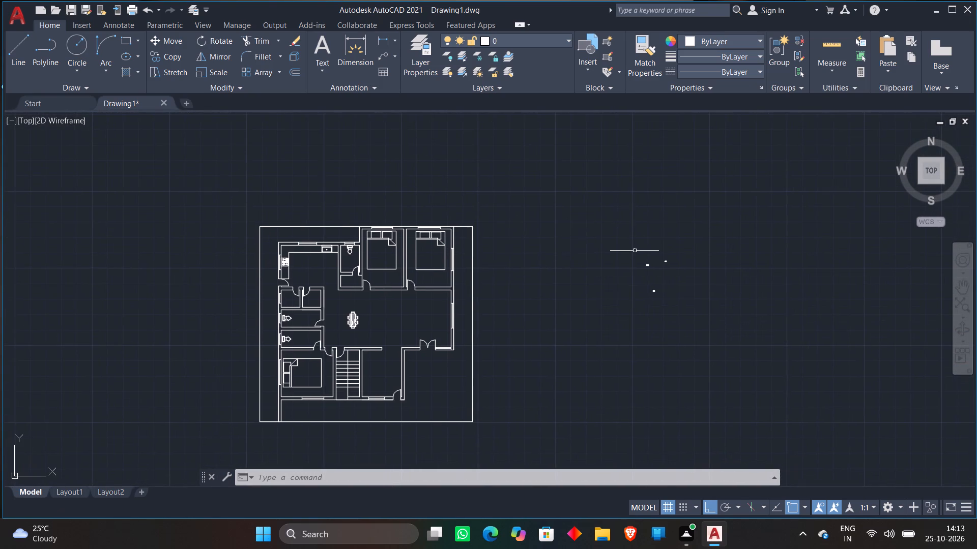
pyautogui.scroll(2, 635, 251)
pyautogui.click(650, 265)
pyautogui.click(697, 309)
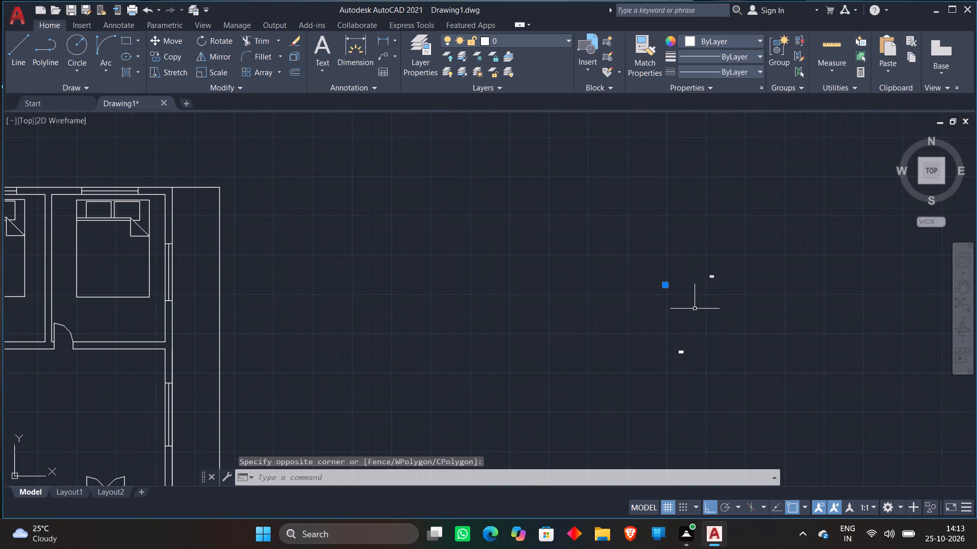
pyautogui.press('m')
pyautogui.press('space')
pyautogui.click(680, 309)
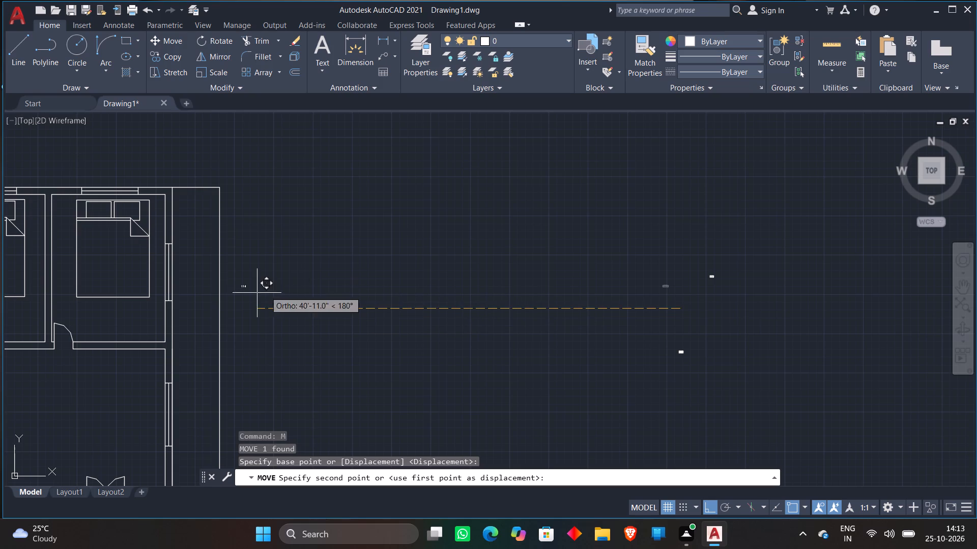
pyautogui.press('F8')
pyautogui.moveTo(306, 322); pyautogui.dragTo(454, 253, button='middle')
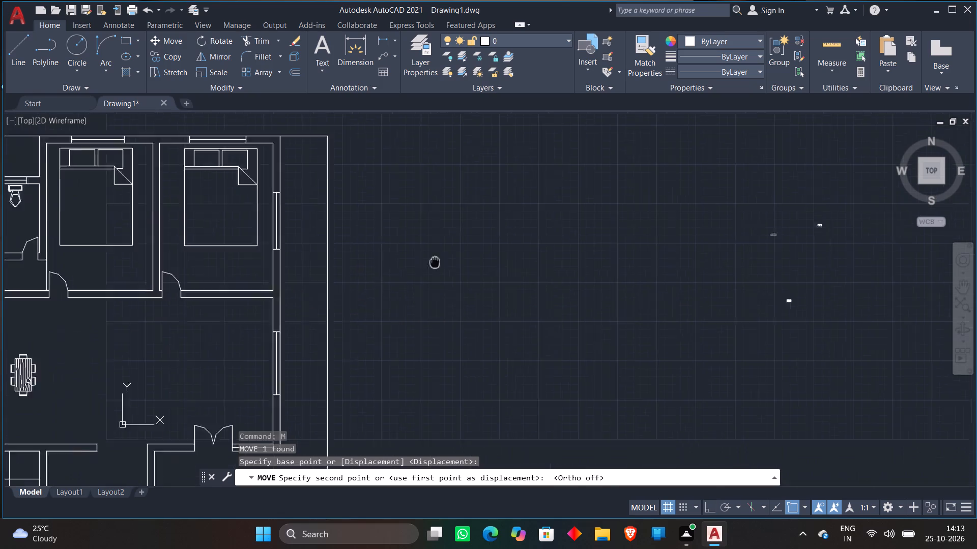
pyautogui.moveTo(454, 253); pyautogui.dragTo(493, 238, button='middle')
pyautogui.scroll(3, 287, 273)
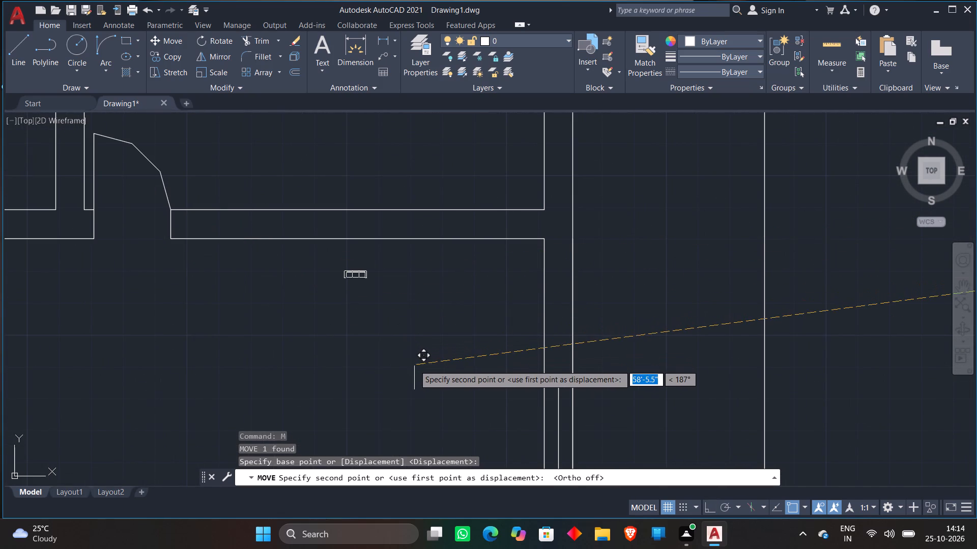
pyautogui.click(417, 365)
# Scale up the three-seat sofa in the living room by a factor of about 6.7.
pyautogui.scroll(2, 354, 293)
pyautogui.scroll(-1, 352, 291)
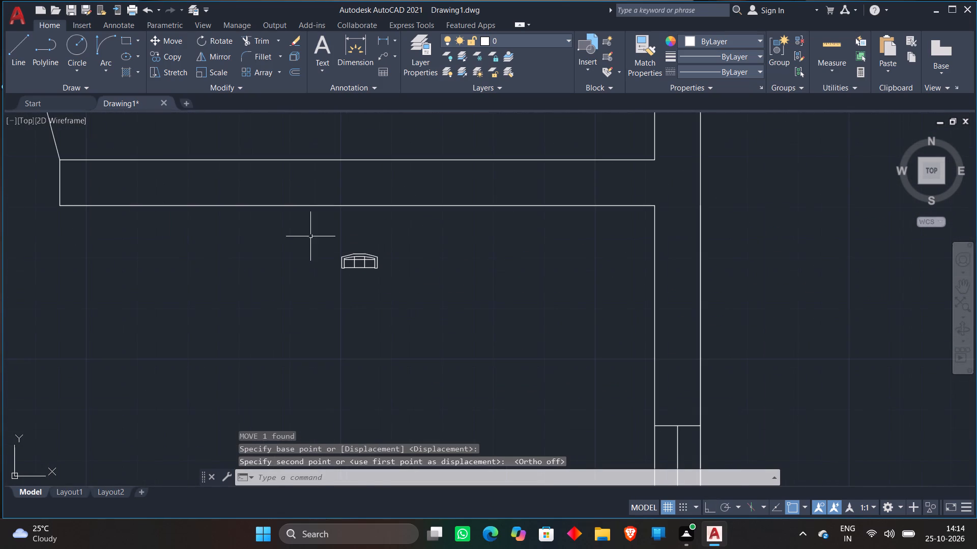
pyautogui.click(309, 236)
pyautogui.click(470, 299)
pyautogui.rightClick(468, 299)
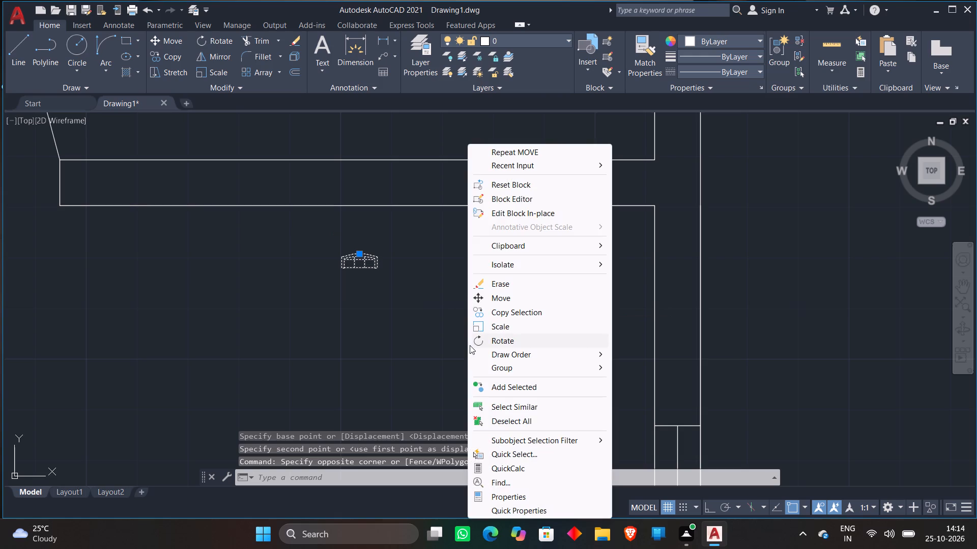
pyautogui.click(481, 327)
pyautogui.click(394, 257)
pyautogui.scroll(-3, 481, 338)
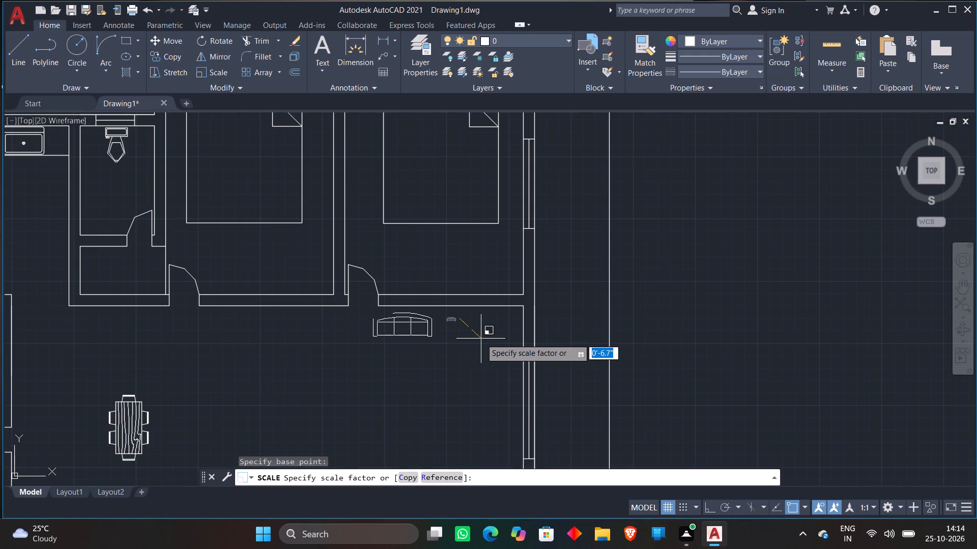
pyautogui.click(481, 339)
# Move the enlarged three-seat sofa about 4'-9" east and slightly south, toward the living room's northeast corner.
pyautogui.click(409, 334)
pyautogui.write('M')
pyautogui.press('space')
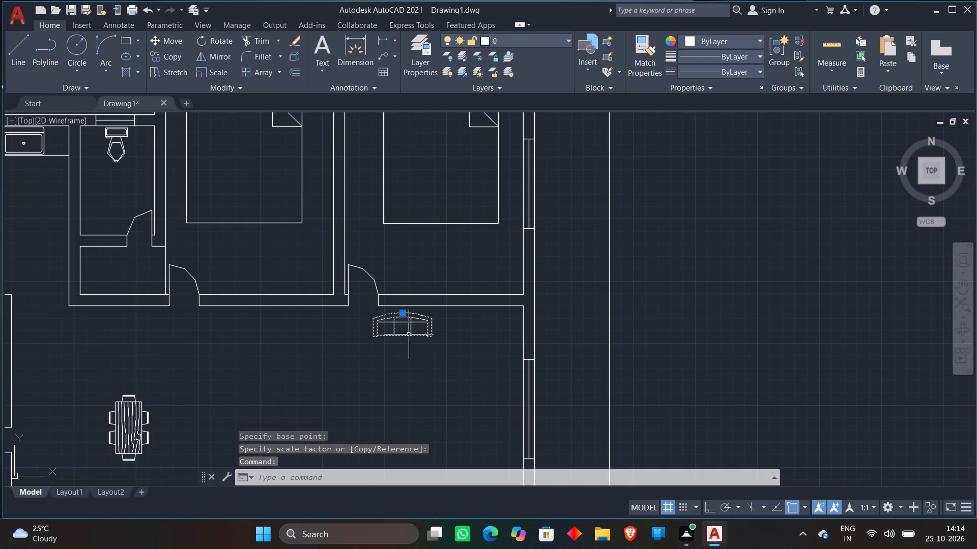
pyautogui.click(409, 334)
pyautogui.moveTo(472, 348); pyautogui.dragTo(481, 272, button='middle')
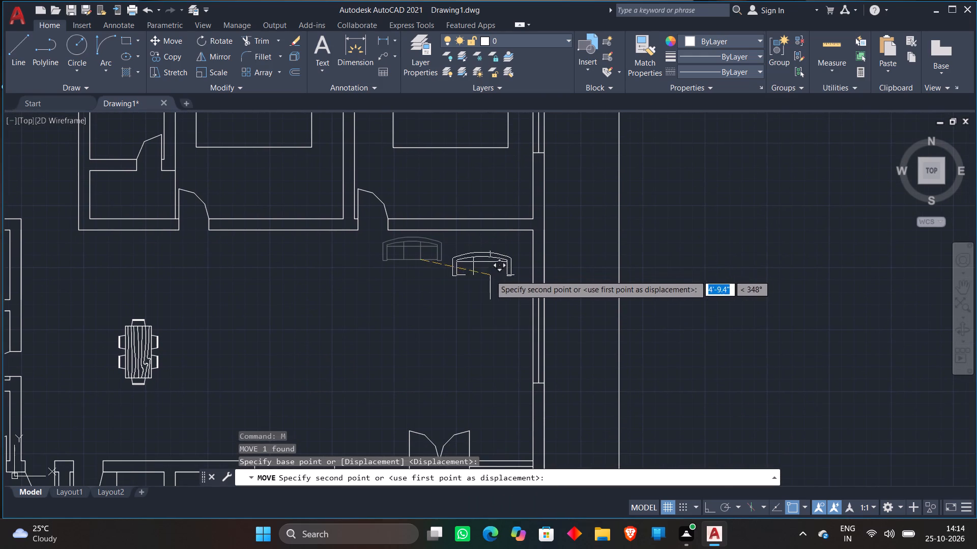
pyautogui.click(492, 270)
# Move the small two-seat sofa from outside the plan into the living room, south of the three-seat sofa.
pyautogui.scroll(-3, 539, 301)
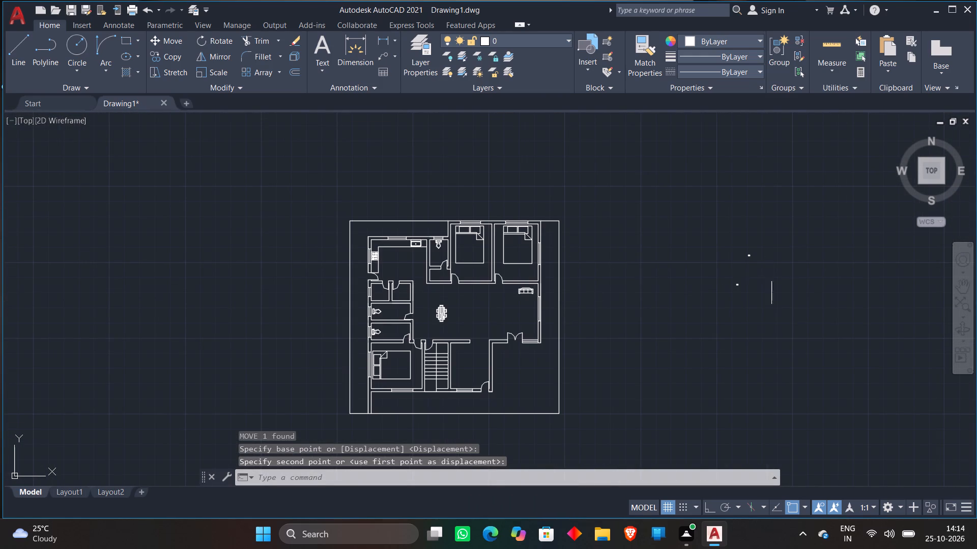
pyautogui.scroll(3, 754, 265)
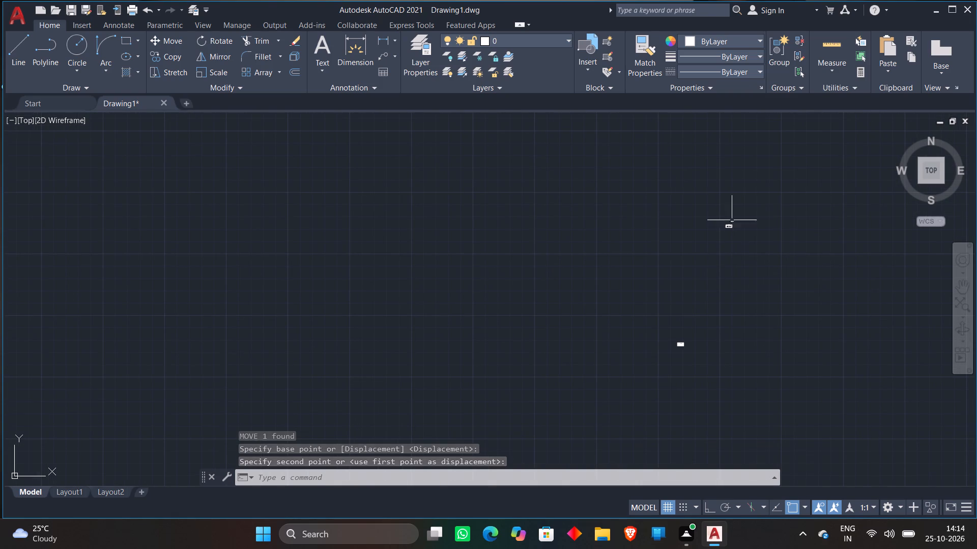
pyautogui.click(681, 193)
pyautogui.click(766, 260)
pyautogui.press('m')
pyautogui.press('space')
pyautogui.click(742, 250)
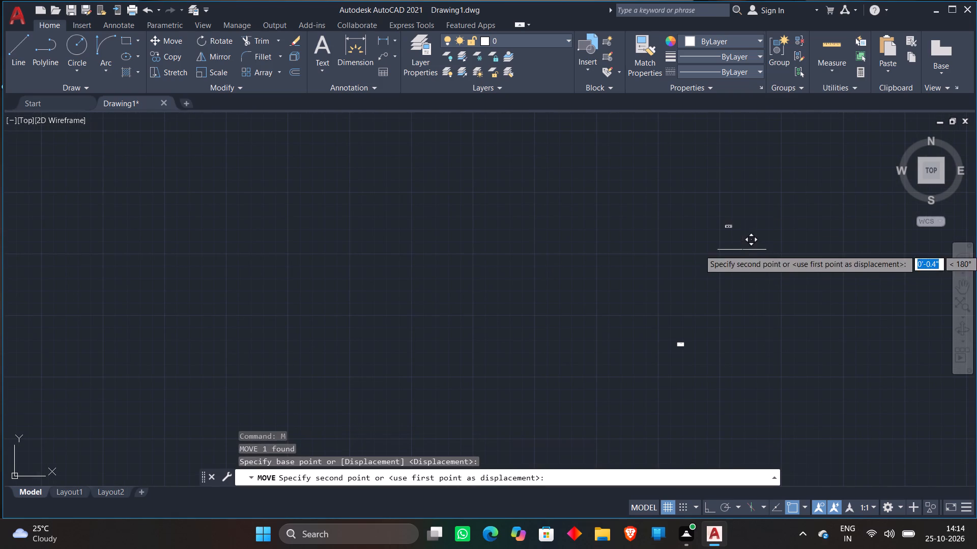
pyautogui.scroll(-2, 326, 346)
pyautogui.moveTo(309, 358); pyautogui.dragTo(510, 272, button='middle')
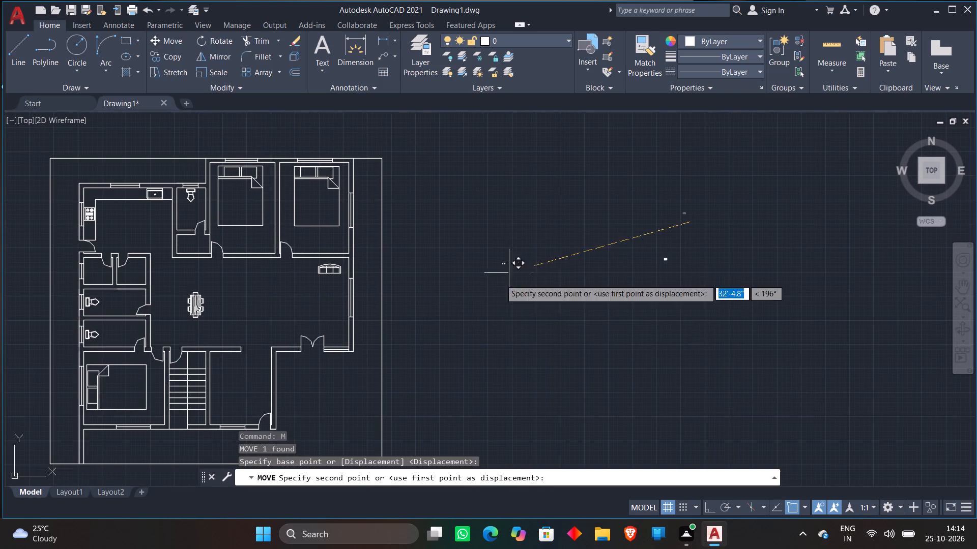
pyautogui.scroll(3, 332, 311)
pyautogui.click(355, 299)
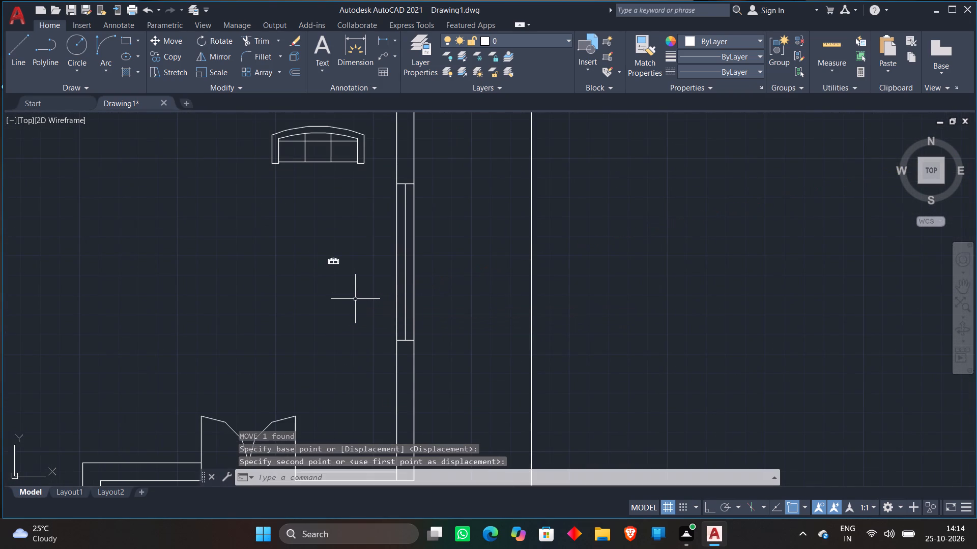
# Rotate the two-seat sofa a quarter turn with Ortho on, so its back faces east.
pyautogui.scroll(2, 349, 278)
pyautogui.click(245, 187)
pyautogui.click(405, 273)
pyautogui.rightClick(370, 279)
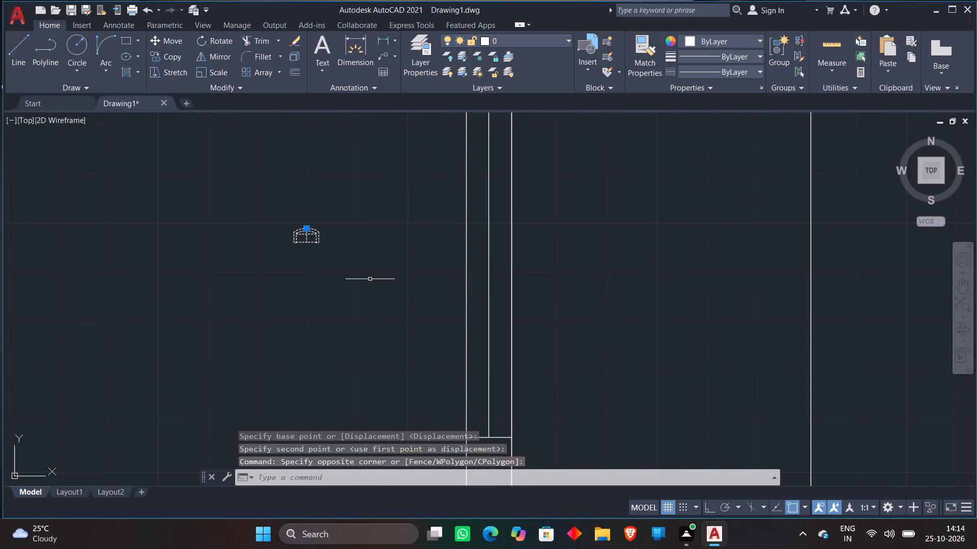
pyautogui.click(387, 336)
pyautogui.click(350, 283)
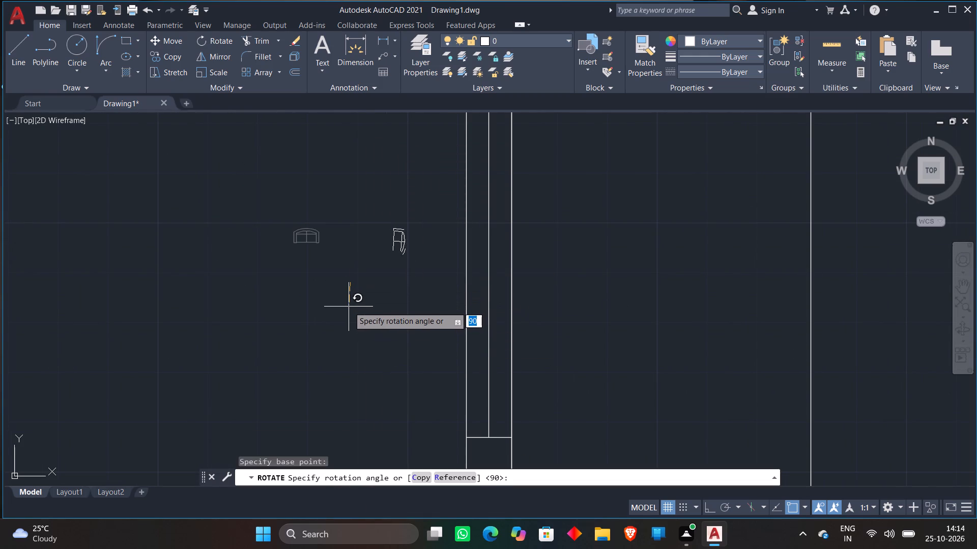
pyautogui.press('F8')
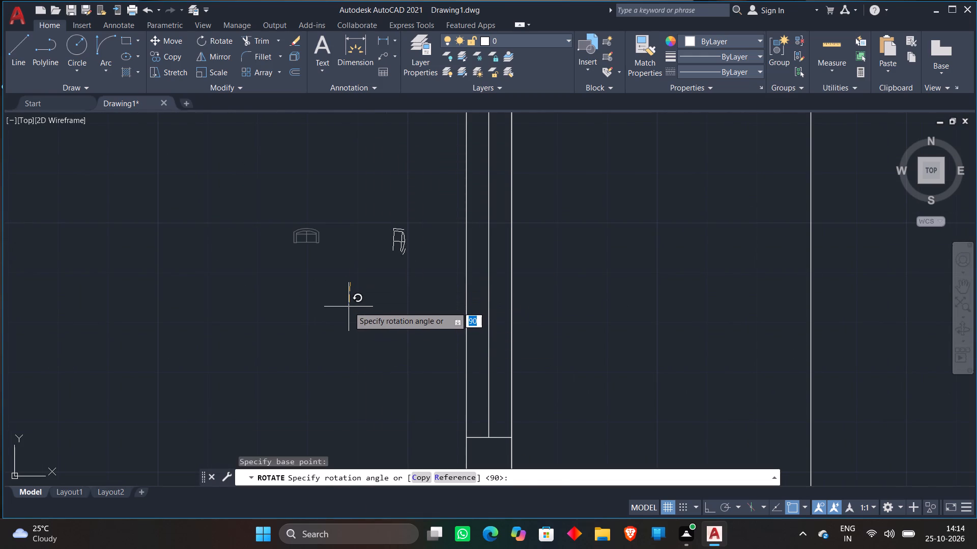
pyautogui.click(349, 307)
# Scale up the rotated two-seat sofa until it is about as long as the three-seat sofa.
pyautogui.scroll(-2, 383, 210)
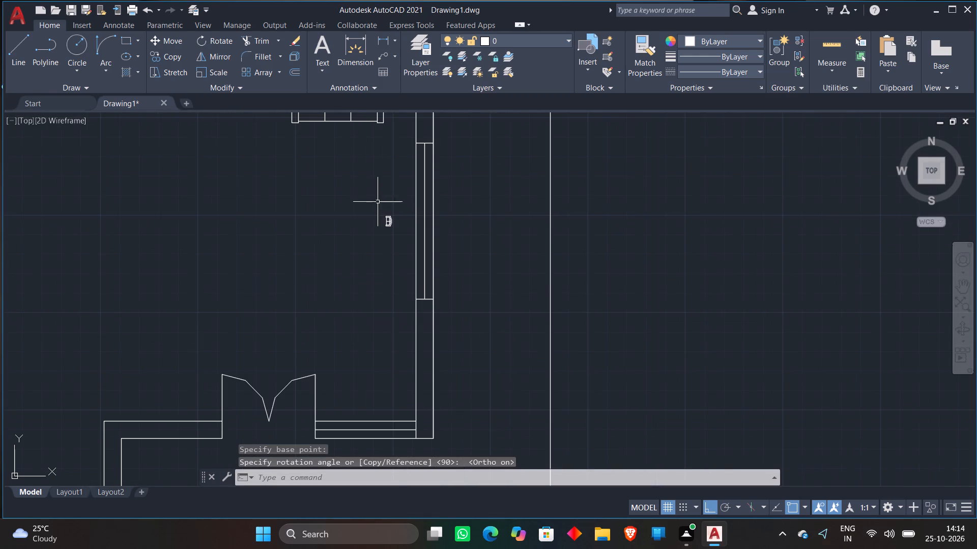
pyautogui.click(376, 200)
pyautogui.click(411, 272)
pyautogui.rightClick(389, 264)
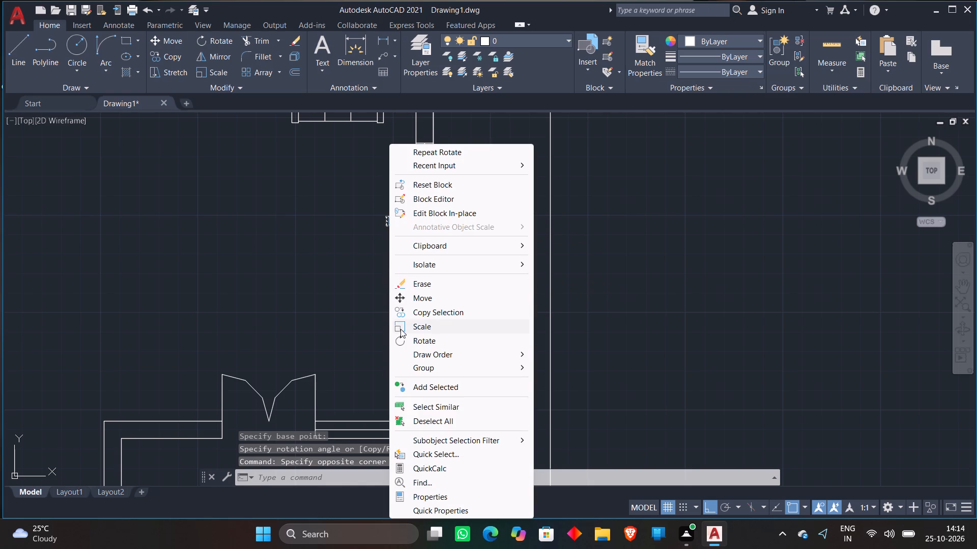
pyautogui.click(400, 329)
pyautogui.click(378, 204)
pyautogui.scroll(-2, 407, 181)
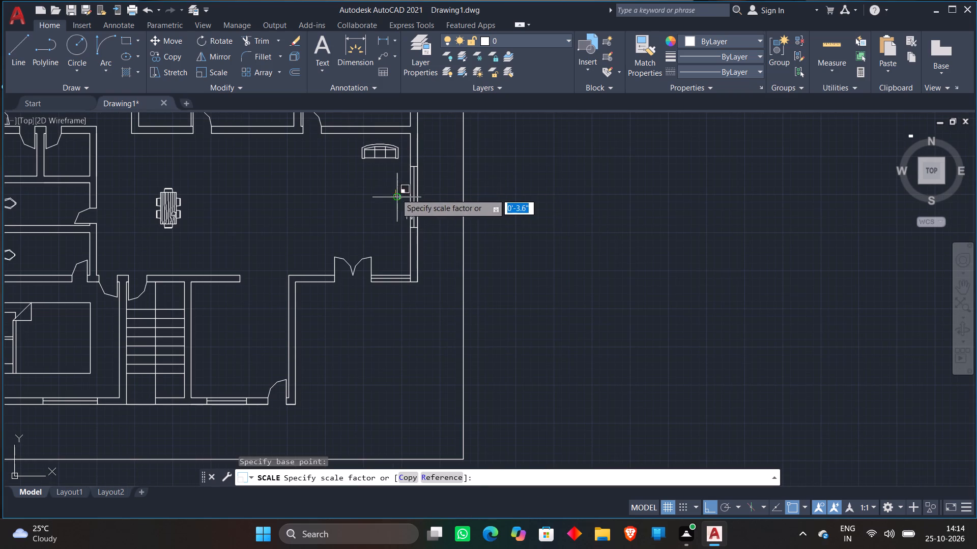
pyautogui.click(378, 204)
# Move the enlarged two-seat sofa into the living room with Ortho off, its back beside the east wall's window.
pyautogui.click(430, 246)
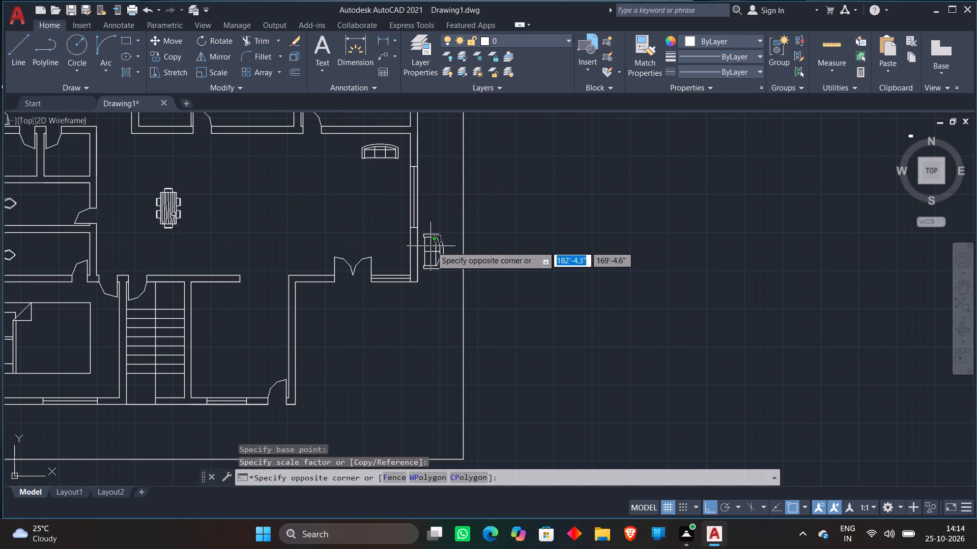
pyautogui.click(451, 267)
pyautogui.click(434, 270)
pyautogui.press('m')
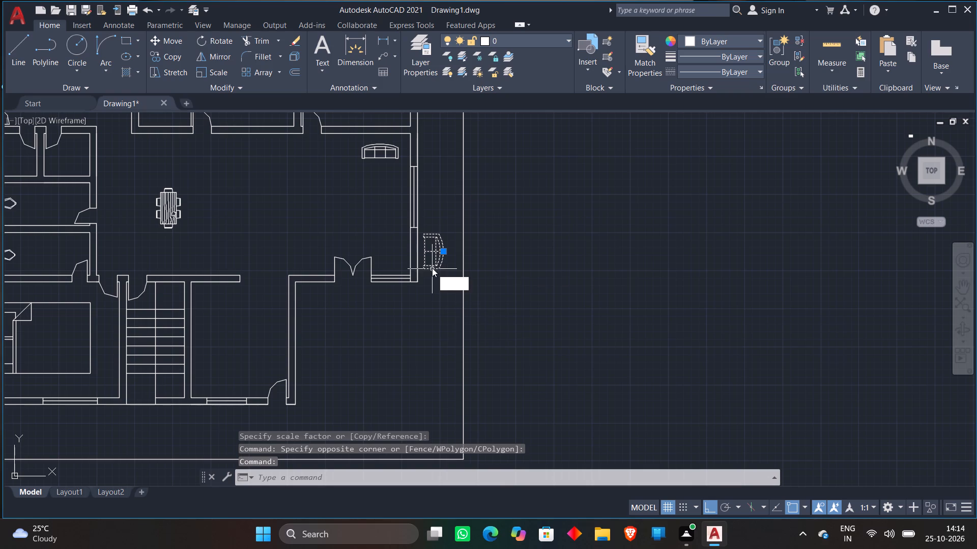
pyautogui.press('space')
pyautogui.click(433, 261)
pyautogui.moveTo(364, 195); pyautogui.dragTo(372, 226, button='middle')
pyautogui.press('F8')
pyautogui.scroll(2, 395, 202)
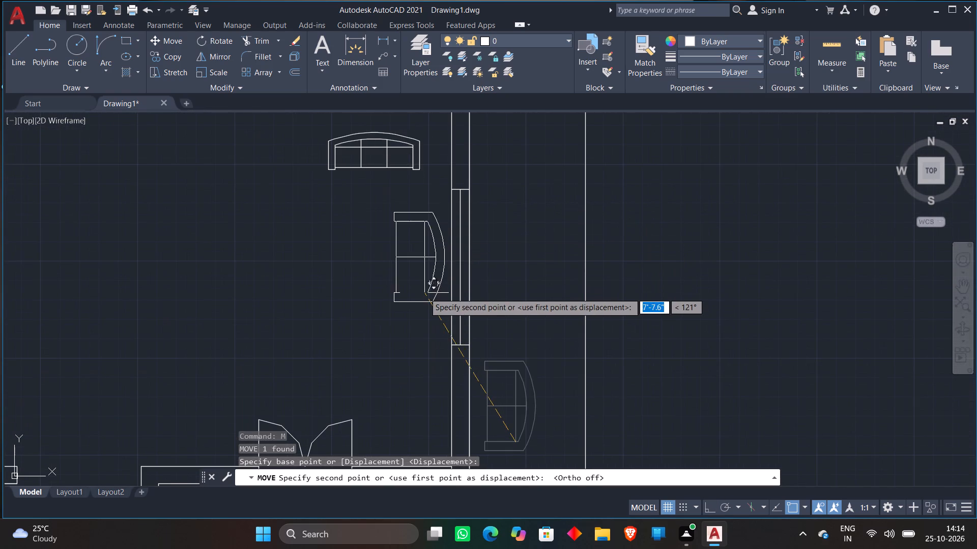
pyautogui.click(424, 301)
# Enlarge the three-seat sofa further, to nearly twice its size, from a base point near its southeast corner.
pyautogui.click(392, 171)
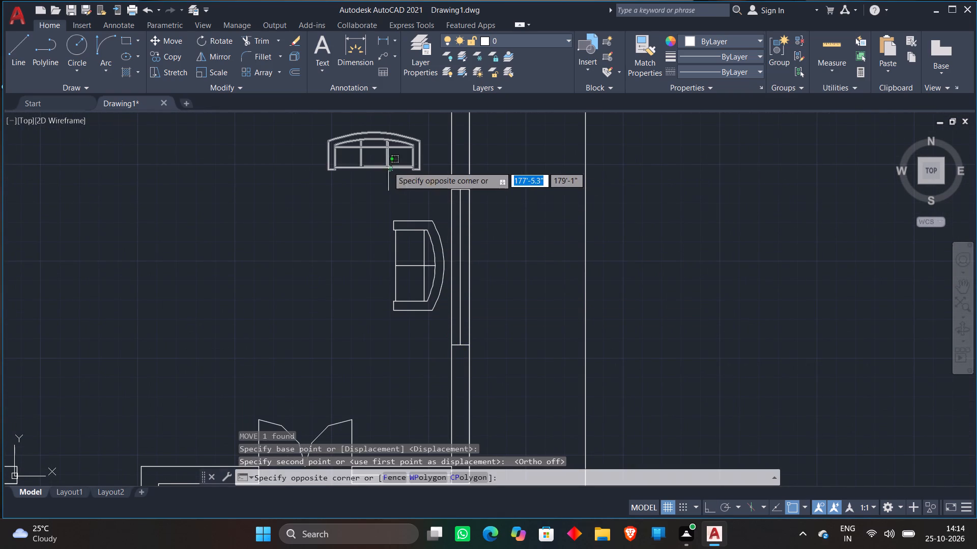
pyautogui.click(372, 159)
pyautogui.scroll(-1, 267, 219)
pyautogui.moveTo(267, 219); pyautogui.dragTo(266, 270, button='middle')
pyautogui.rightClick(267, 272)
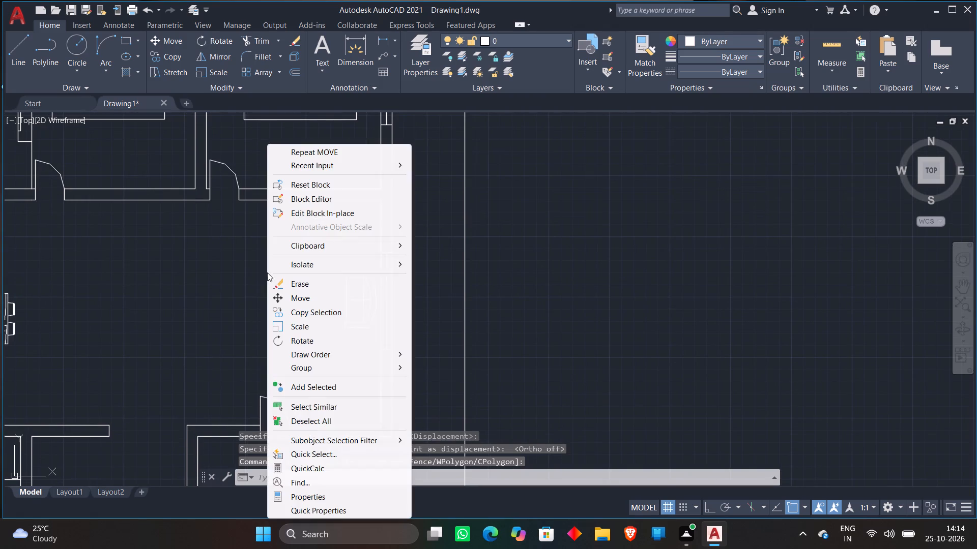
pyautogui.click(291, 323)
pyautogui.click(355, 235)
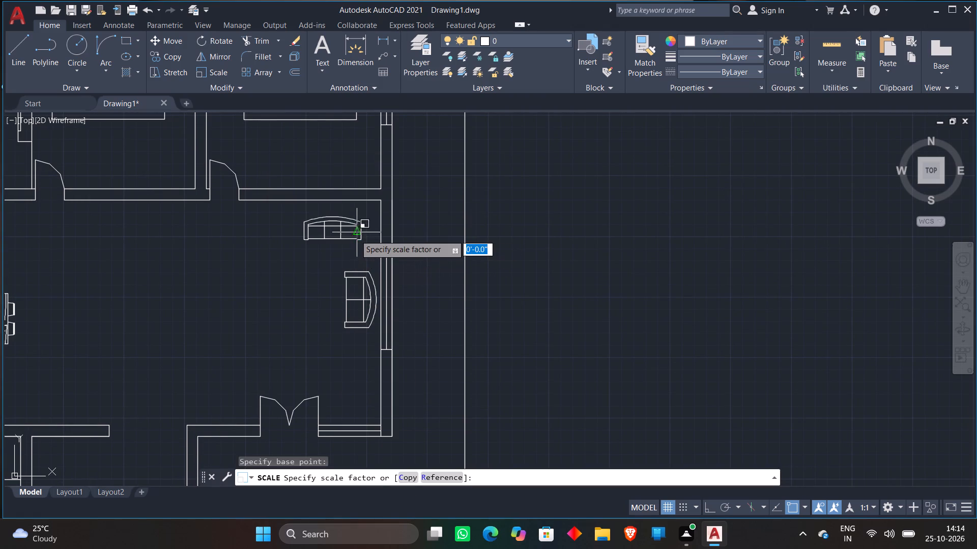
pyautogui.click(406, 250)
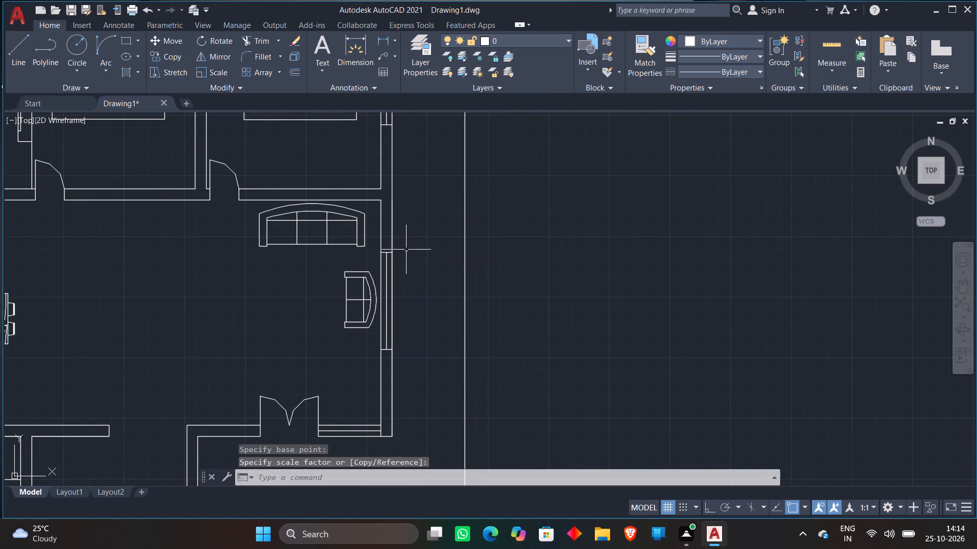
# Move the enlarged three-seat sofa slightly west and south, clear of the living room's north wall.
pyautogui.click(306, 243)
pyautogui.press('m')
pyautogui.press('space')
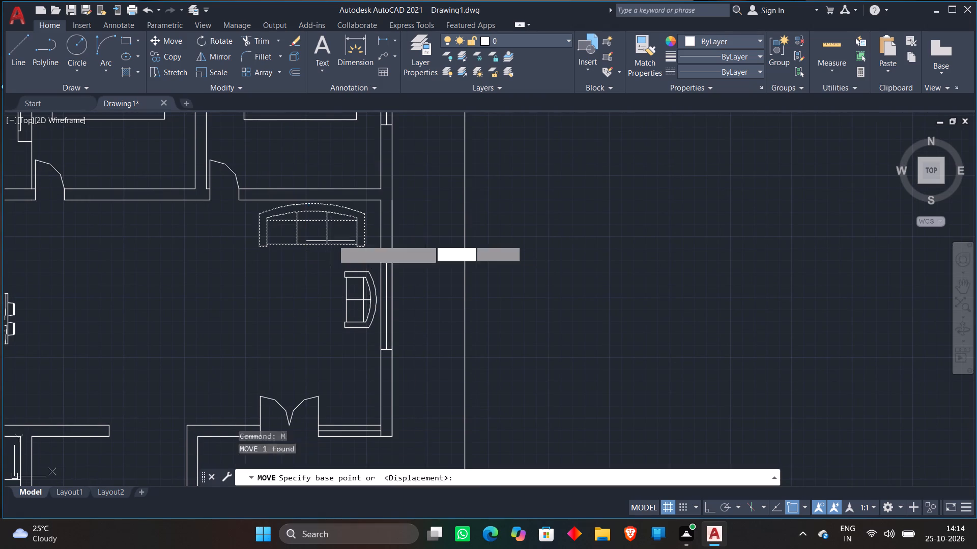
pyautogui.click(340, 236)
pyautogui.click(327, 241)
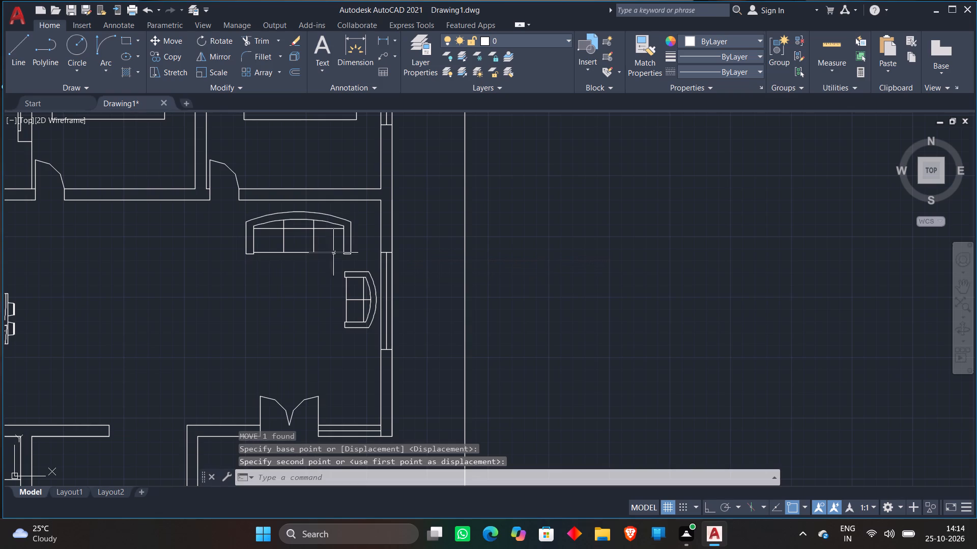
# Move the tiny wooden coffee table block from outside the plan's east side into the living room, below the three-seat sofa.
pyautogui.scroll(-4, 526, 257)
pyautogui.click(640, 212)
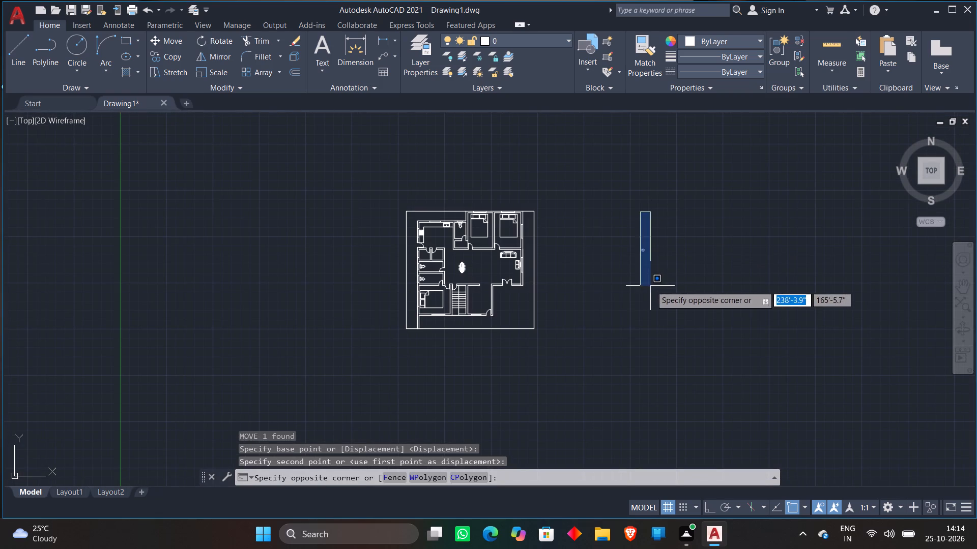
pyautogui.click(651, 286)
pyautogui.press('m')
pyautogui.press('space')
pyautogui.click(651, 264)
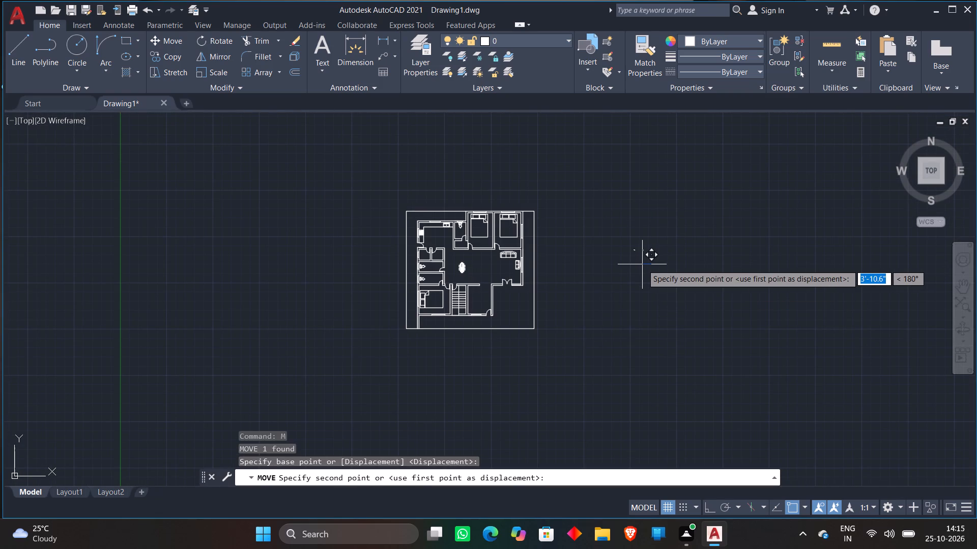
pyautogui.scroll(5, 503, 264)
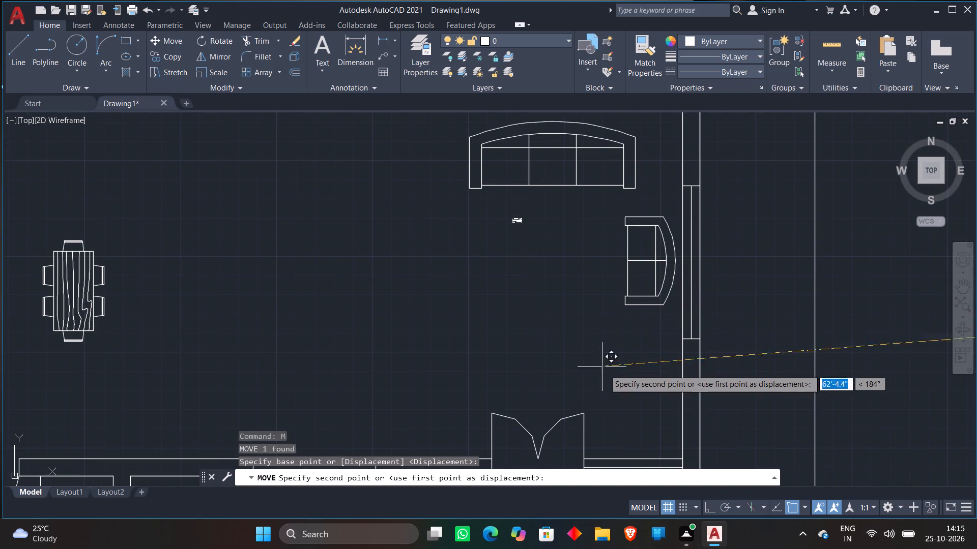
pyautogui.click(605, 371)
# Scale up the coffee table about seven times, to a little under half the three-seat sofa's length, from a base point just south of it.
pyautogui.click(508, 213)
pyautogui.click(546, 245)
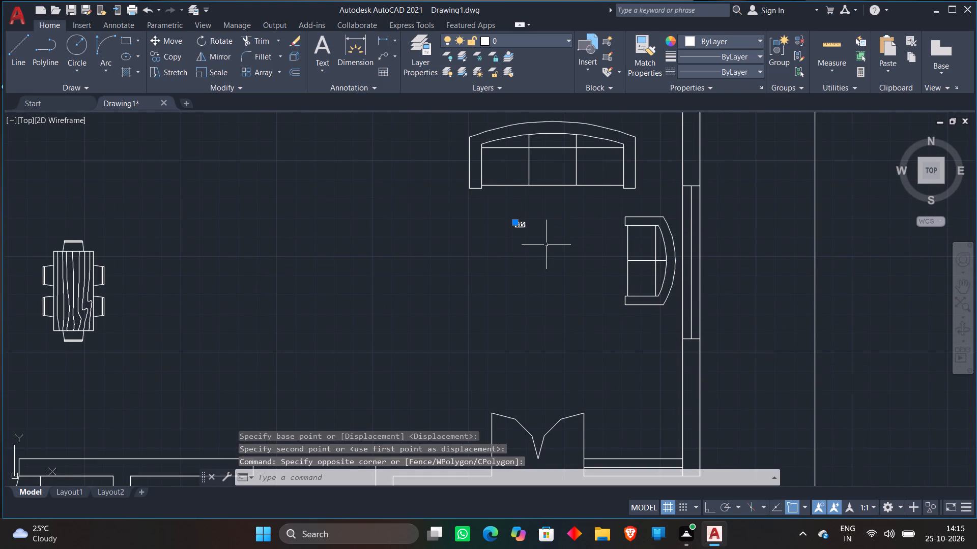
pyautogui.scroll(2, 545, 245)
pyautogui.rightClick(486, 310)
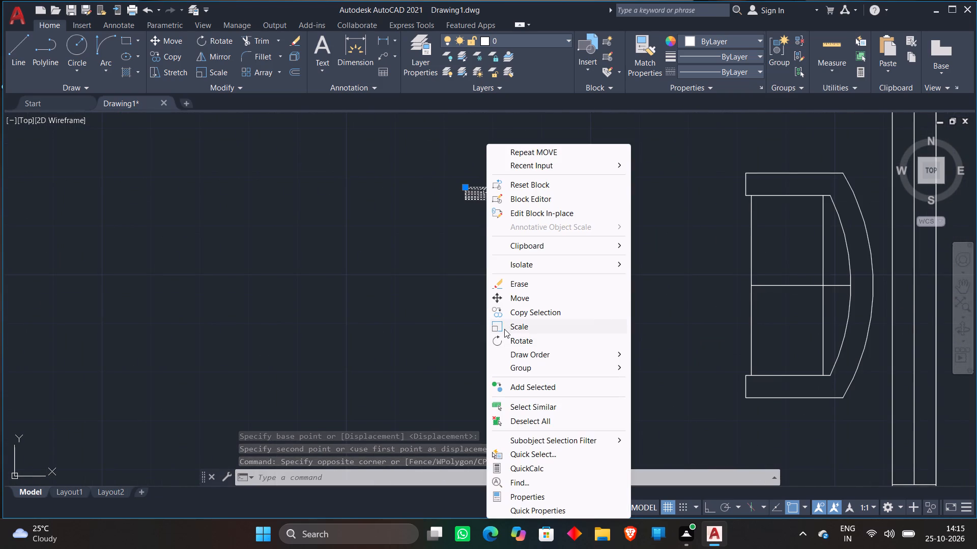
pyautogui.click(504, 329)
pyautogui.click(486, 279)
pyautogui.scroll(-3, 512, 364)
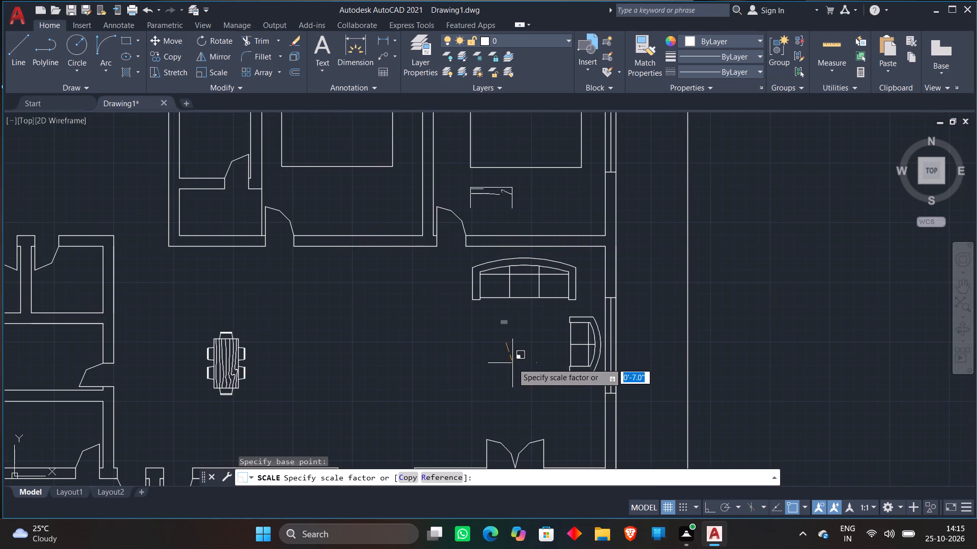
pyautogui.click(512, 363)
# Move the enlarged coffee table from the northeast bedroom into the living room, south of the three-seat sofa and west of the two-seat sofa.
pyautogui.click(498, 195)
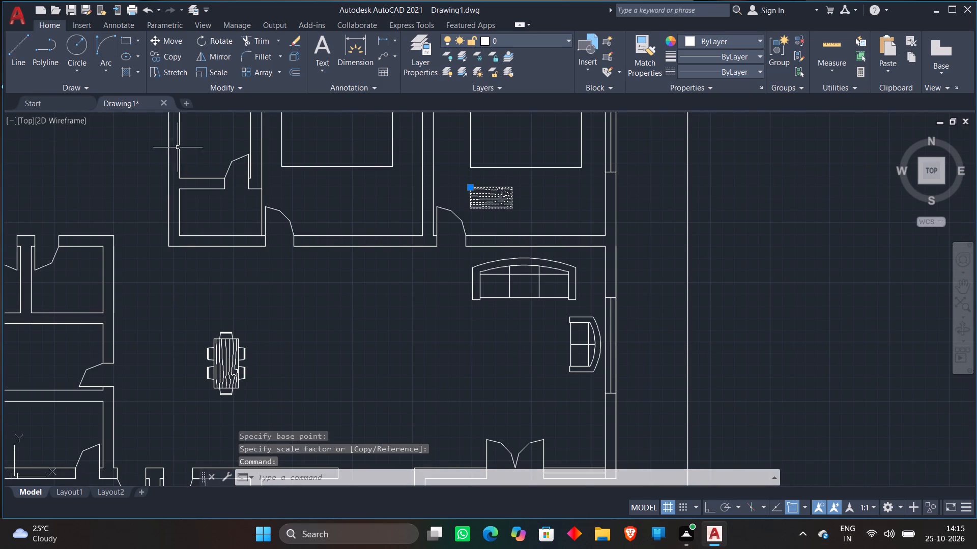
pyautogui.click(161, 36)
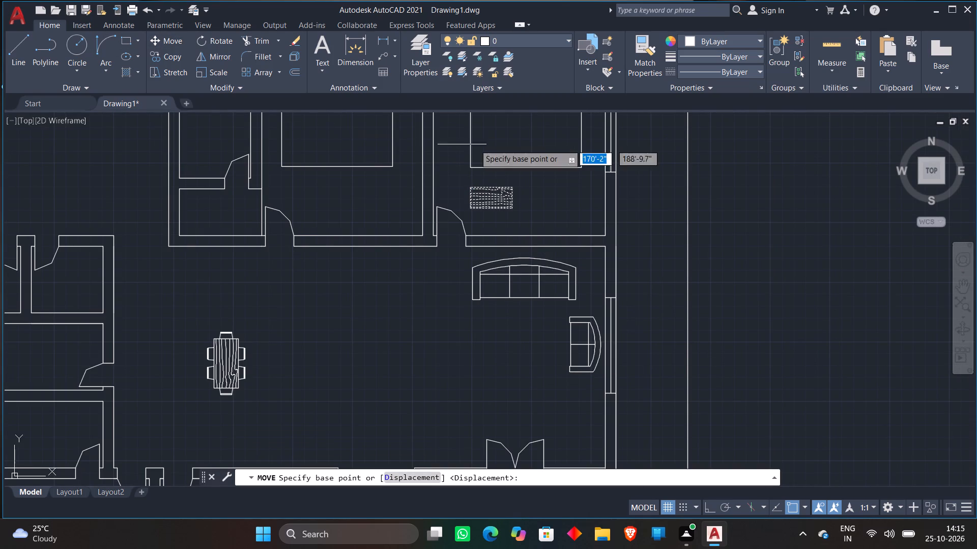
pyautogui.click(490, 202)
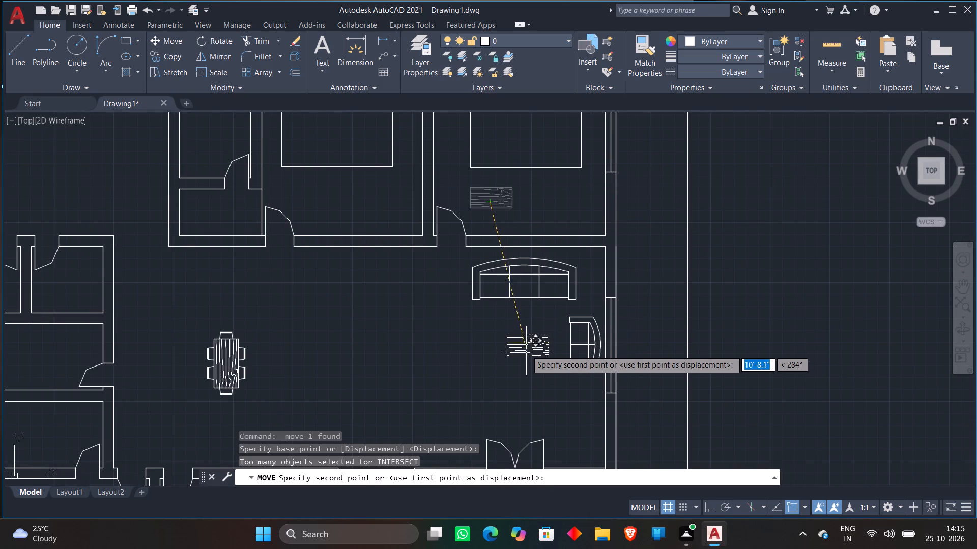
pyautogui.click(526, 349)
pyautogui.scroll(-2, 529, 330)
pyautogui.scroll(3, 529, 336)
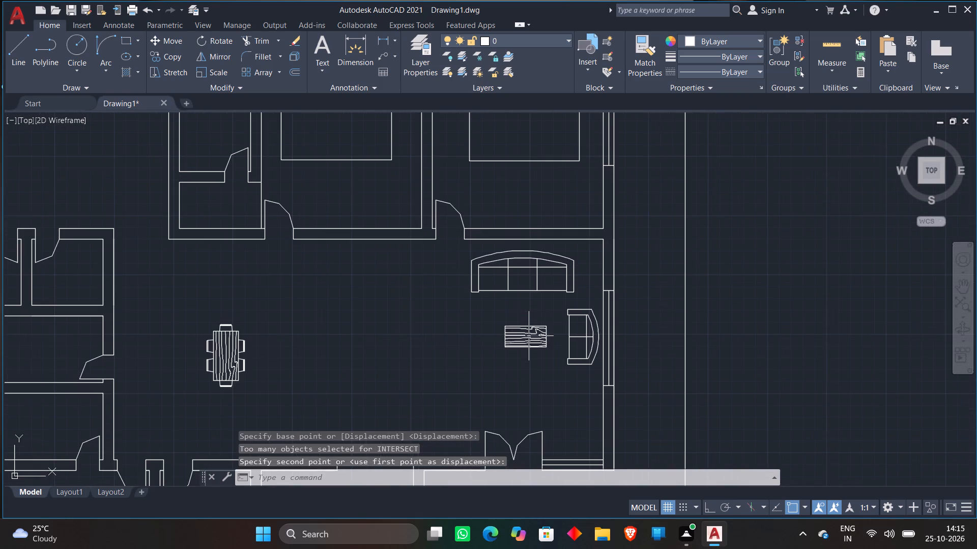
# Shift the coffee table slightly north, closer to the three-seat sofa.
pyautogui.click(528, 336)
pyautogui.click(176, 41)
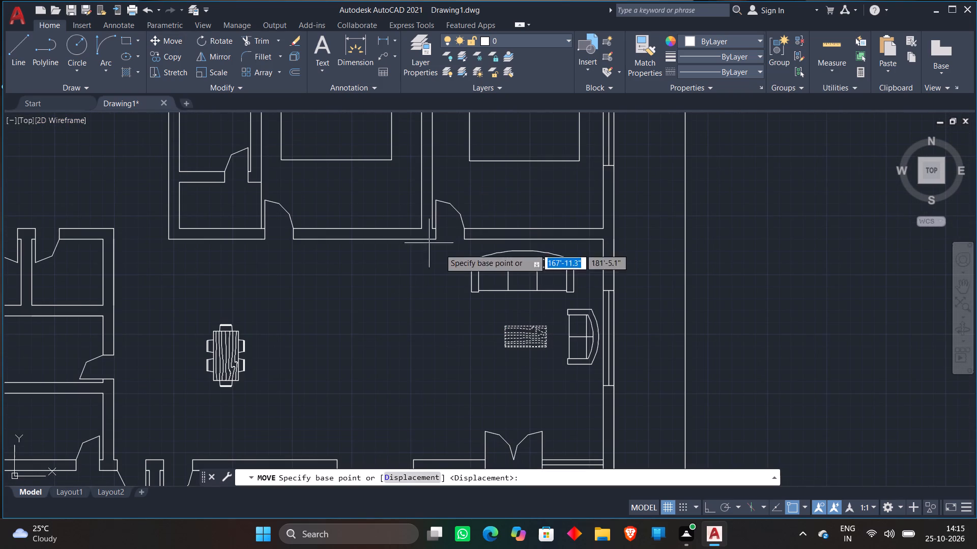
pyautogui.click(528, 348)
pyautogui.click(525, 337)
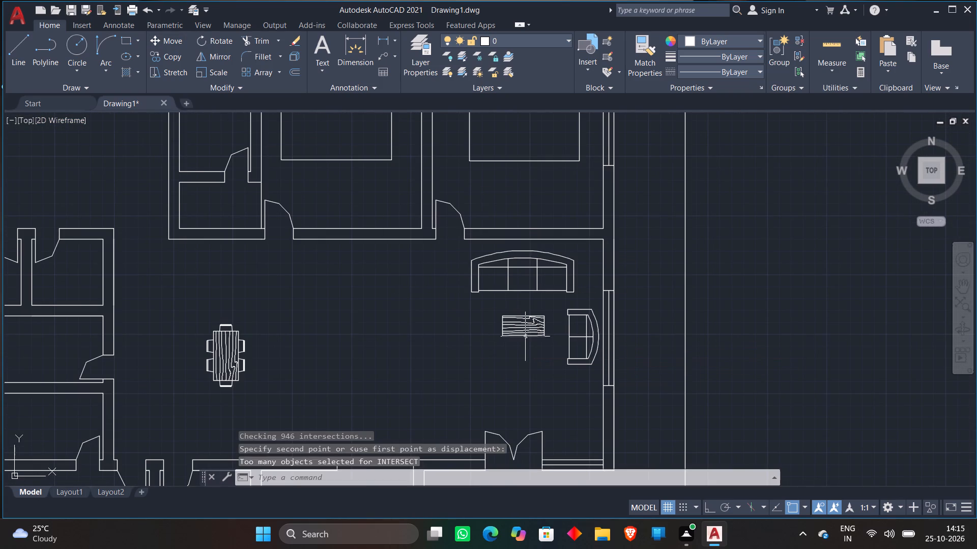
# Begin single-line text in the empty area west of the plan, height 1, rotation 0, with lines KITCHEN and 15'4"X11'4".
pyautogui.scroll(-2, 559, 306)
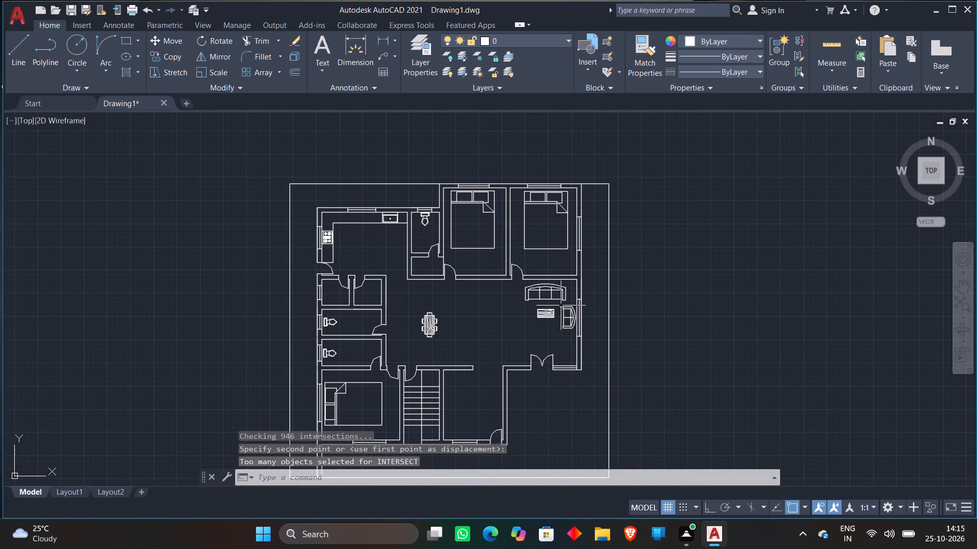
pyautogui.scroll(-1, 561, 306)
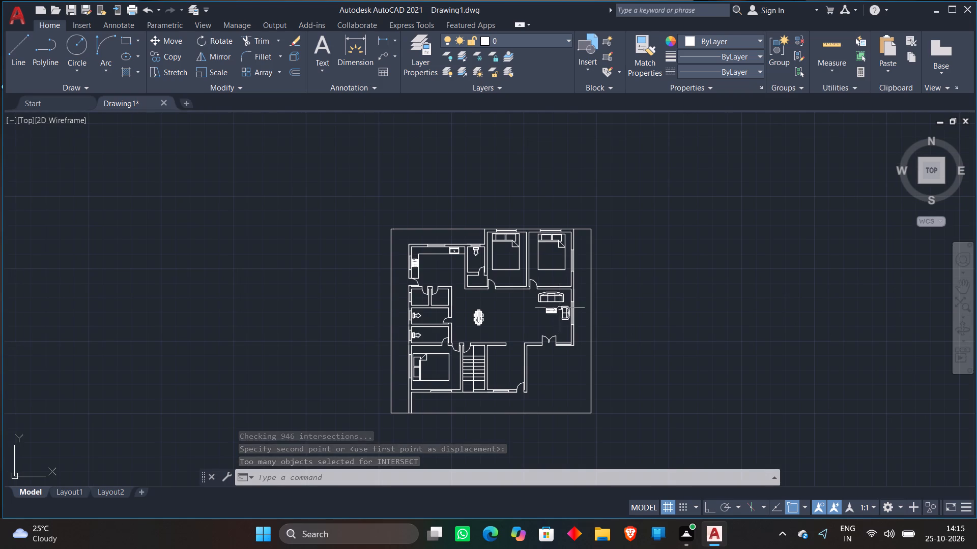
pyautogui.scroll(-1, 560, 308)
pyautogui.scroll(2, 493, 264)
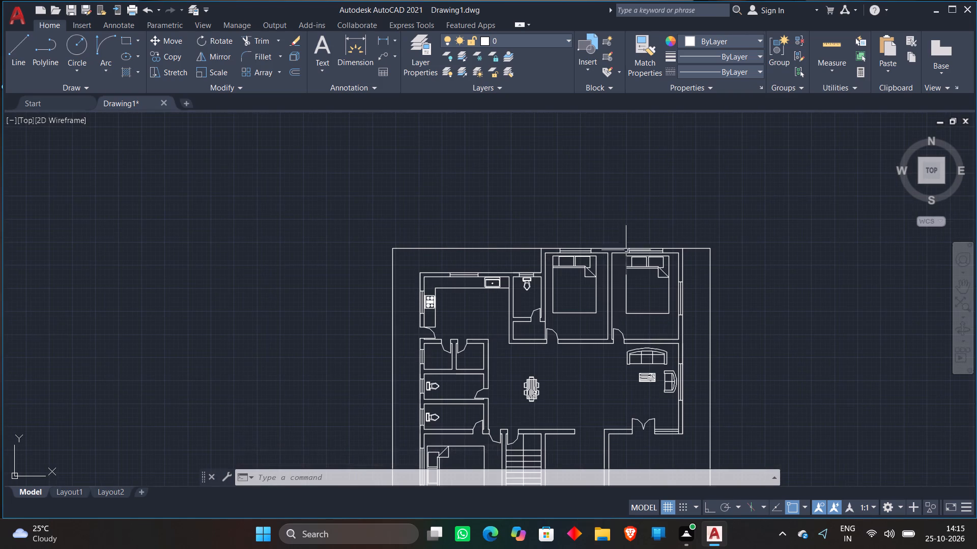
pyautogui.scroll(-1, 648, 243)
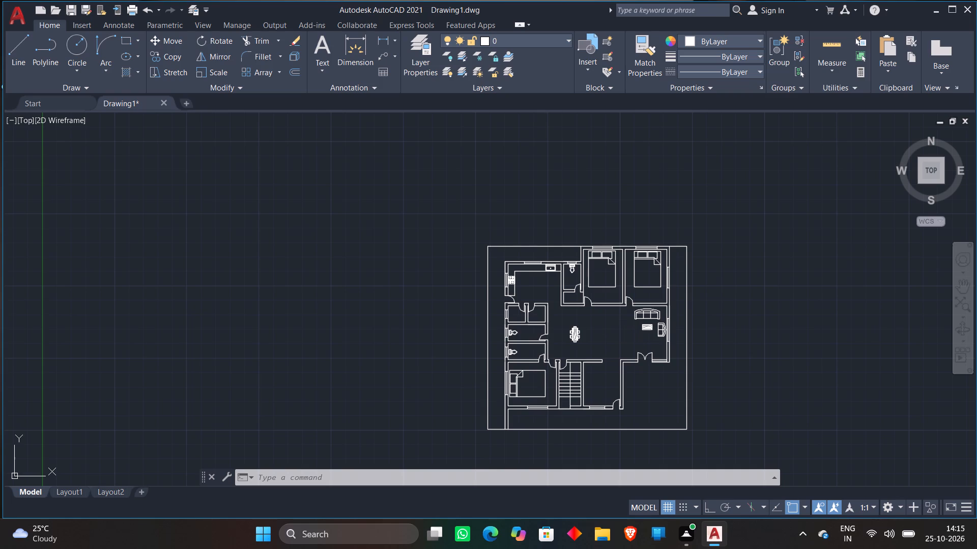
pyautogui.write('TEXT')
pyautogui.press('Return')
pyautogui.click(407, 309)
pyautogui.press('1')
pyautogui.press('Return')
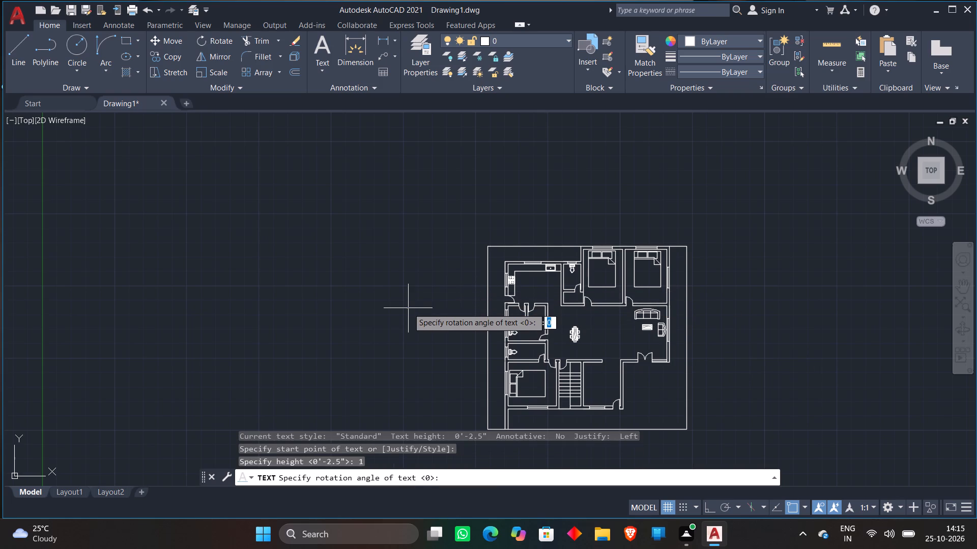
pyautogui.press('0')
pyautogui.press('Return')
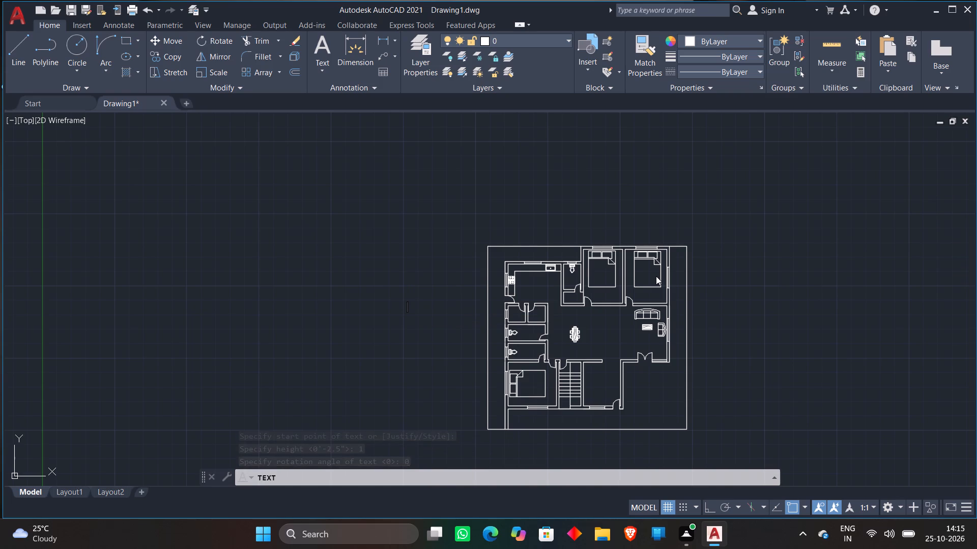
pyautogui.write('KIT')
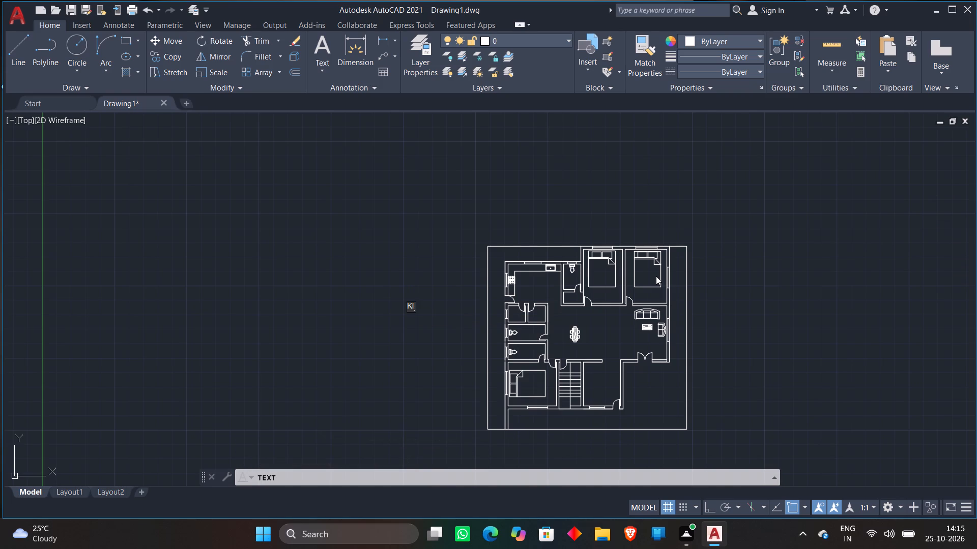
pyautogui.write('CHEN')
pyautogui.press('Return')
pyautogui.write('15\'4"X')
pyautogui.write("11'4")
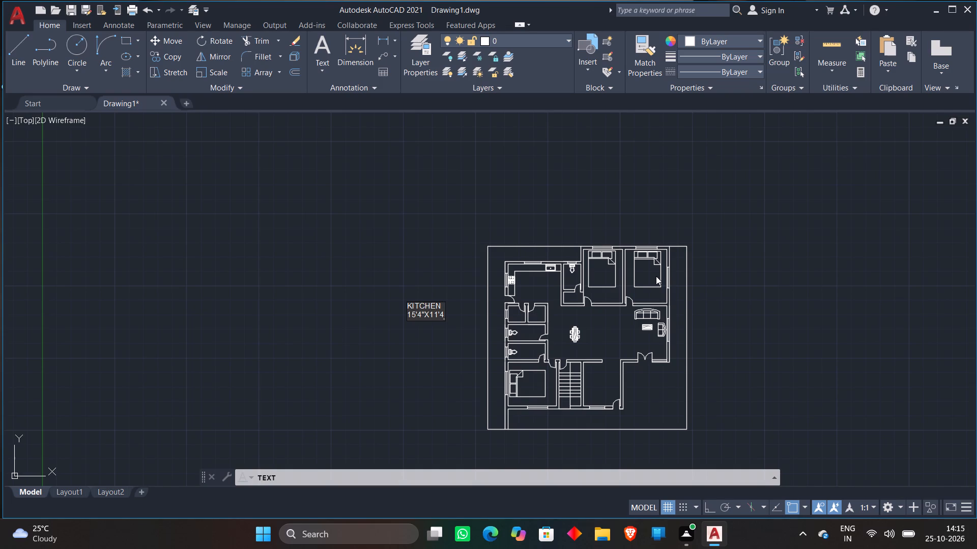
pyautogui.hotkey('shift', '"')
pyautogui.press('Return')
# Add the text lines TOILET and 5'X7'4" below the kitchen label.
pyautogui.write('TOILET')
pyautogui.press('Return')
pyautogui.write("5'X")
pyautogui.write('7\'4"')
pyautogui.press('Return')
# Add two bedroom labels to the text list: BEDROOM with 13'X15'8", and BEDROOM with 12'X15'8".
pyautogui.write('BEDROOM')
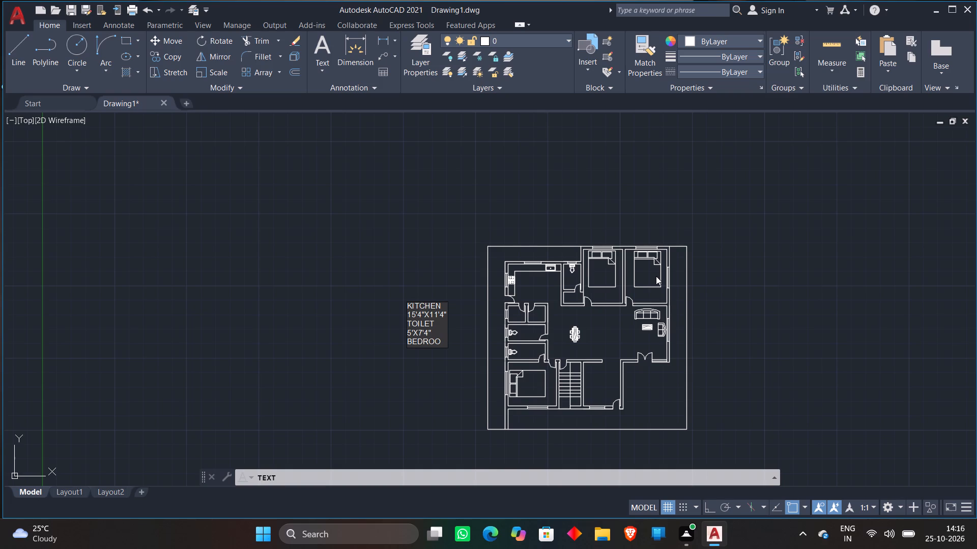
pyautogui.press('Return')
pyautogui.press('1')
pyautogui.write("3'")
pyautogui.press('x')
pyautogui.write('15\'8"')
pyautogui.press('Return')
pyautogui.write('BEDROOM')
pyautogui.press('Return')
pyautogui.write('12\'X15\'8"')
pyautogui.press('Return')
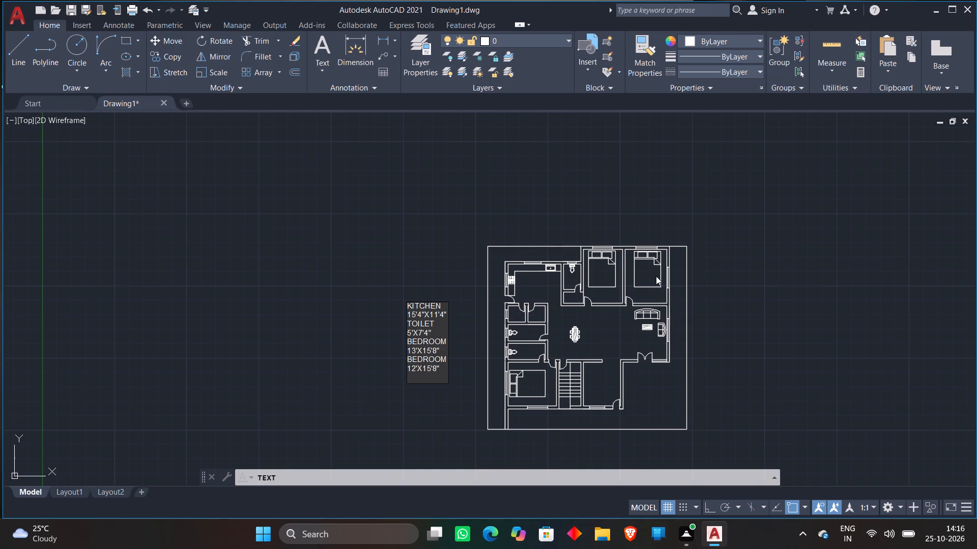
# Add the WASH and STORE labels to the text list, each followed by a 5'X4'8" size line.
pyautogui.write('WAS')
pyautogui.press('h')
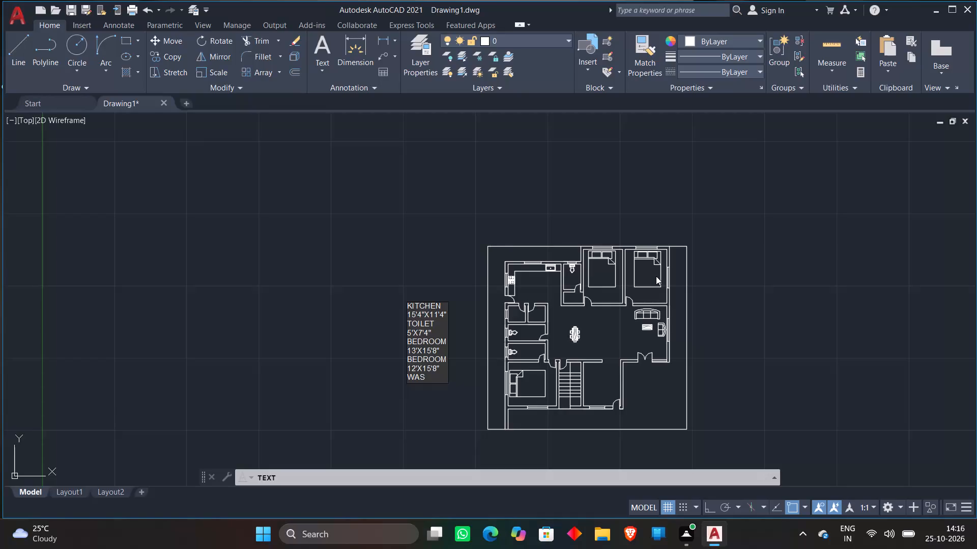
pyautogui.press('Return')
pyautogui.write("5'X")
pyautogui.write('4\'8"')
pyautogui.press('Return')
pyautogui.write('STORE')
pyautogui.press('Return')
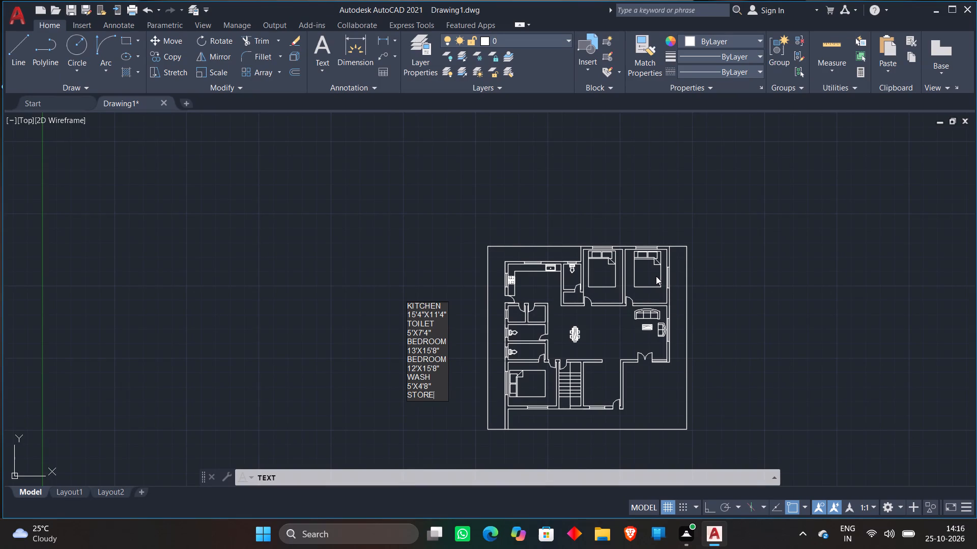
pyautogui.write("5'X")
pyautogui.write('4\'8"')
pyautogui.press('Return')
# Add a second toilet label to the text list: TOILET followed by 10'4"X4'8".
pyautogui.write('TOILET')
pyautogui.press('Return')
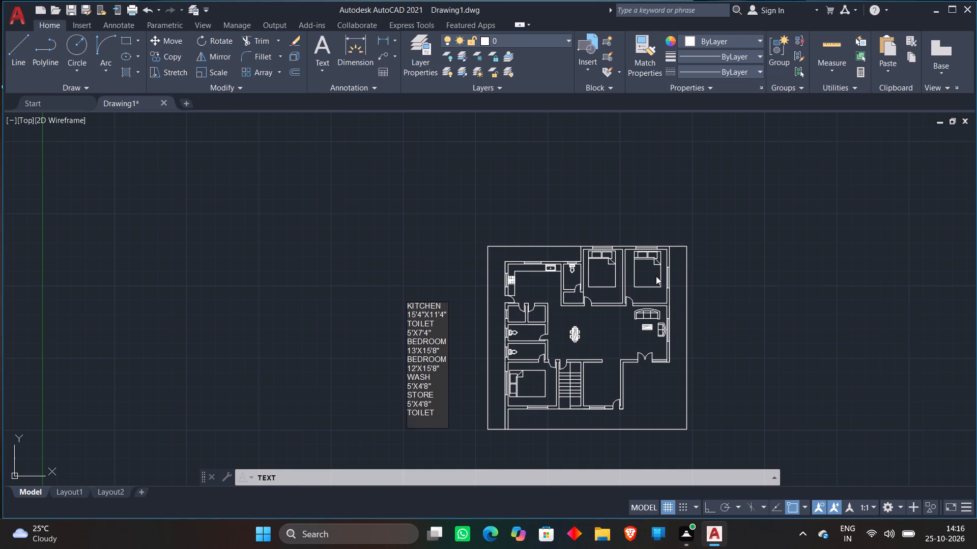
pyautogui.write('10\'4"X')
pyautogui.write('4\'8"')
pyautogui.press('Return')
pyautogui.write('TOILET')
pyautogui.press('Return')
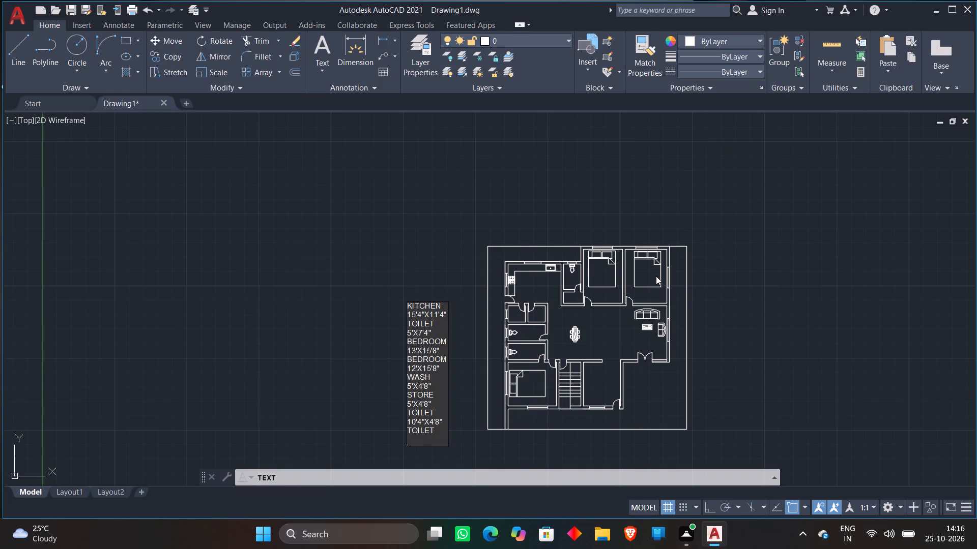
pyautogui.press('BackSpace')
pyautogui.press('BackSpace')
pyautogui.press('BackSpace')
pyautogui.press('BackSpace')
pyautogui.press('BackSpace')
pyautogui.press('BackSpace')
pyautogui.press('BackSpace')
# Add two labels to the text list: BEDROOM with 14'X12'8", and DRAWING with 10'8"X12'8".
pyautogui.write('BEDROOM')
pyautogui.press('Return')
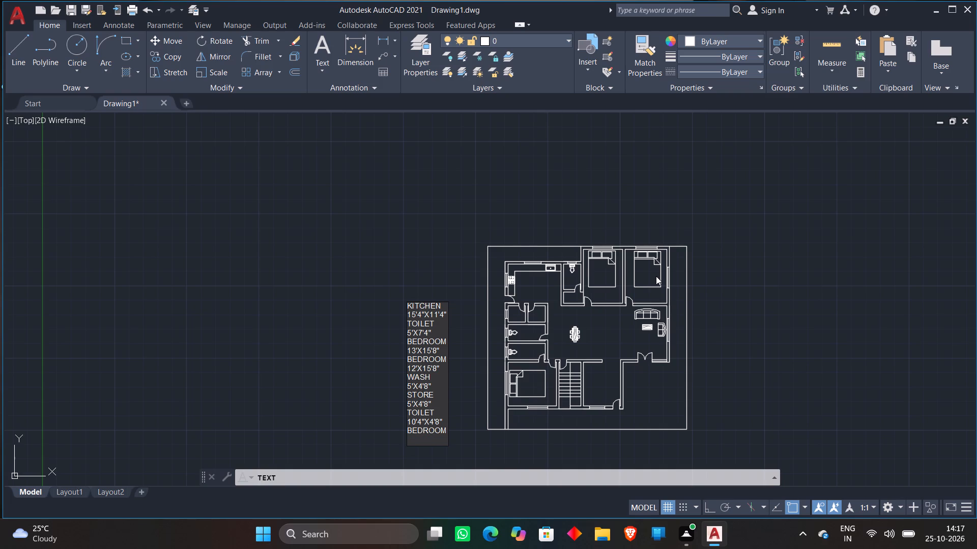
pyautogui.write("14'X")
pyautogui.write('12\'8"')
pyautogui.press('Return')
pyautogui.write('DRAWING')
pyautogui.press('Return')
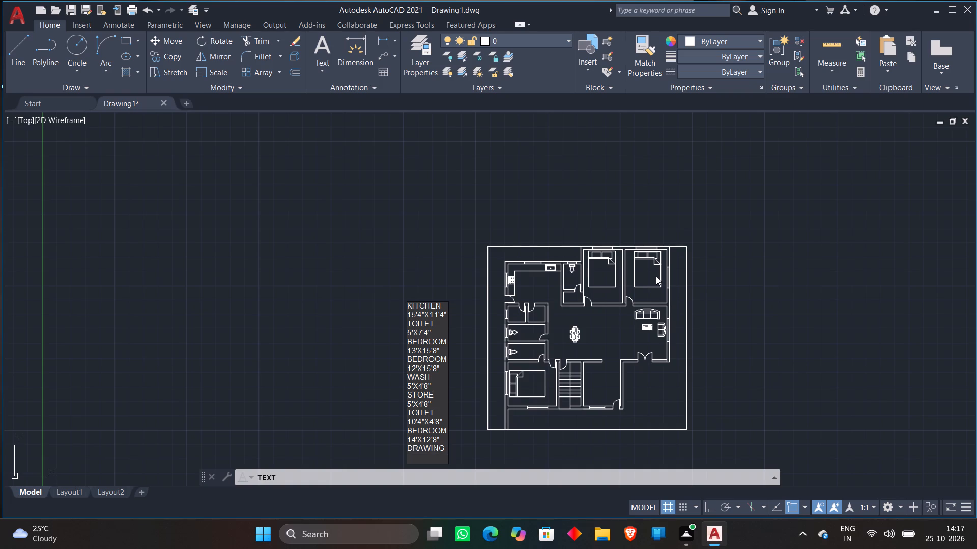
pyautogui.write("10'8")
pyautogui.write('"X')
pyautogui.write('12\'8"')
pyautogui.press('Return')
# Add two more labels to the text list: PORCH with 12'X22'8", and LIVING with 34'4"X15'.
pyautogui.write('PORCH')
pyautogui.press('Return')
pyautogui.write("12'")
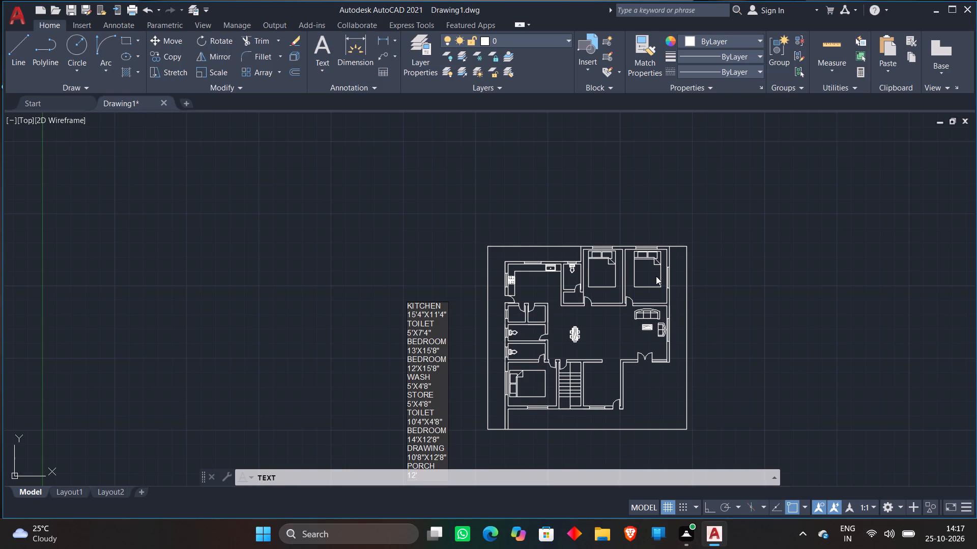
pyautogui.write('X22\'8"')
pyautogui.press('Return')
pyautogui.write('LIVING')
pyautogui.press('Return')
pyautogui.write('34\'4"')
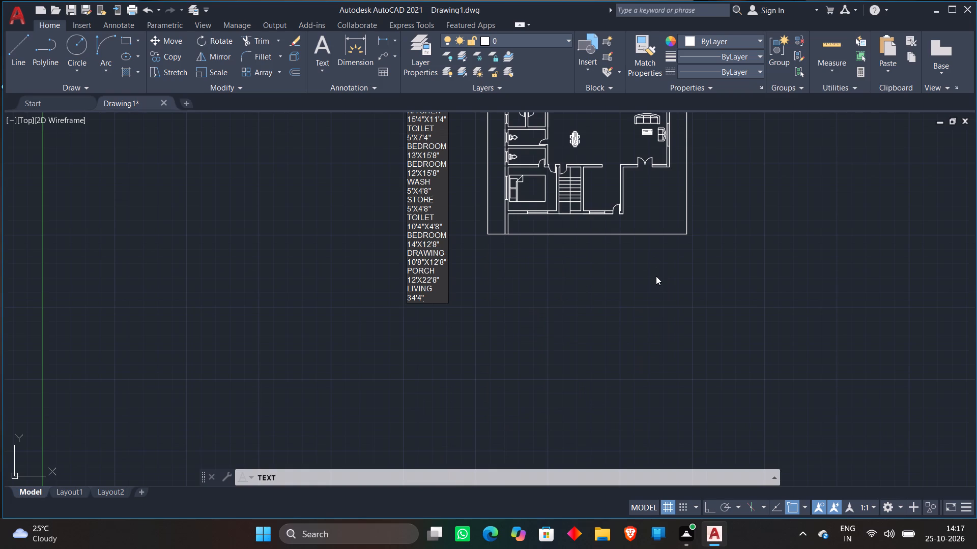
pyautogui.write("X15'")
pyautogui.press('Return')
# Add the door and window tags MD, D, D1, D2, W and V as separate lines and finish the text list.
pyautogui.write('MD')
pyautogui.press('Return')
pyautogui.press('d')
pyautogui.press('Return')
pyautogui.write('D1')
pyautogui.press('Return')
pyautogui.write('D2')
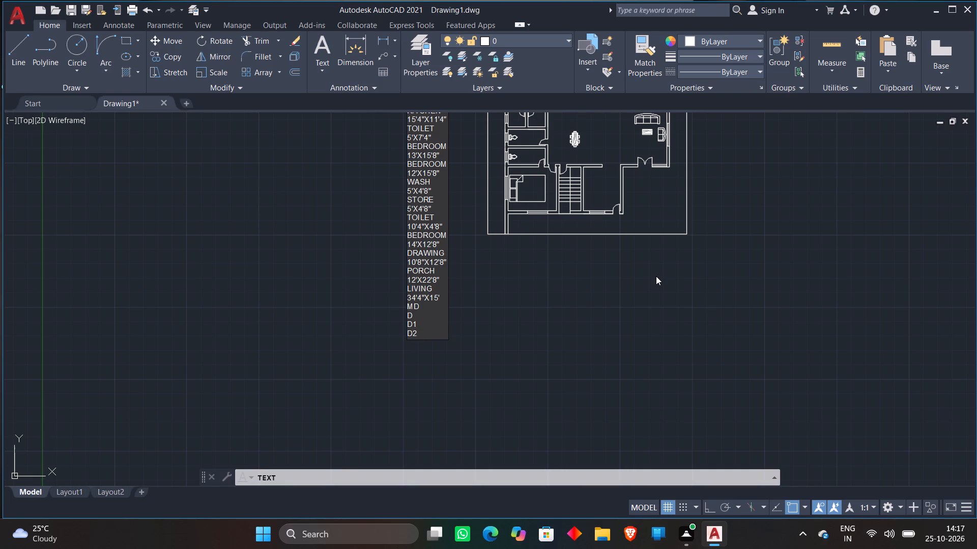
pyautogui.press('Return')
pyautogui.press('w')
pyautogui.press('Return')
pyautogui.press('v')
pyautogui.moveTo(548, 285); pyautogui.dragTo(552, 285)
pyautogui.press('Return')
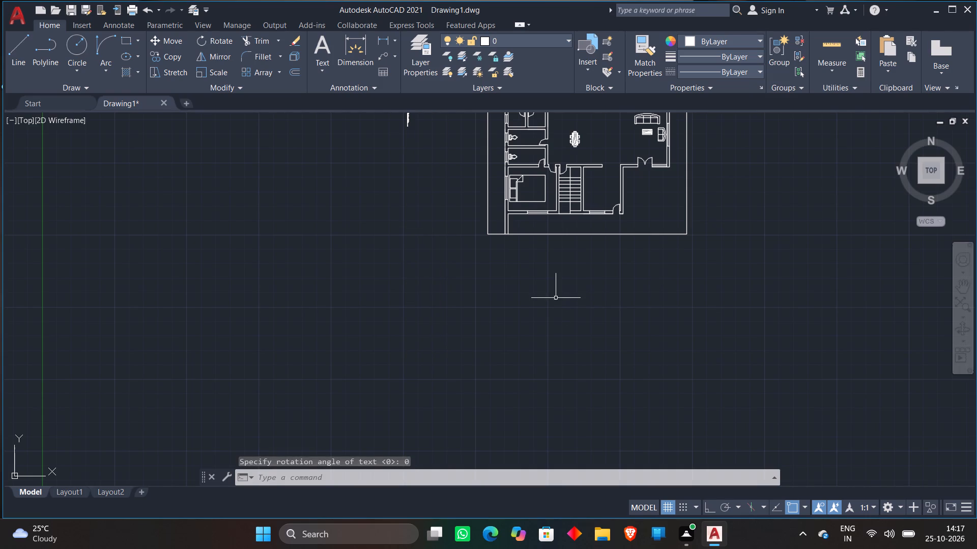
# Scale up the whole text list freehand so it is larger relative to the floor plan.
pyautogui.scroll(-1, 522, 309)
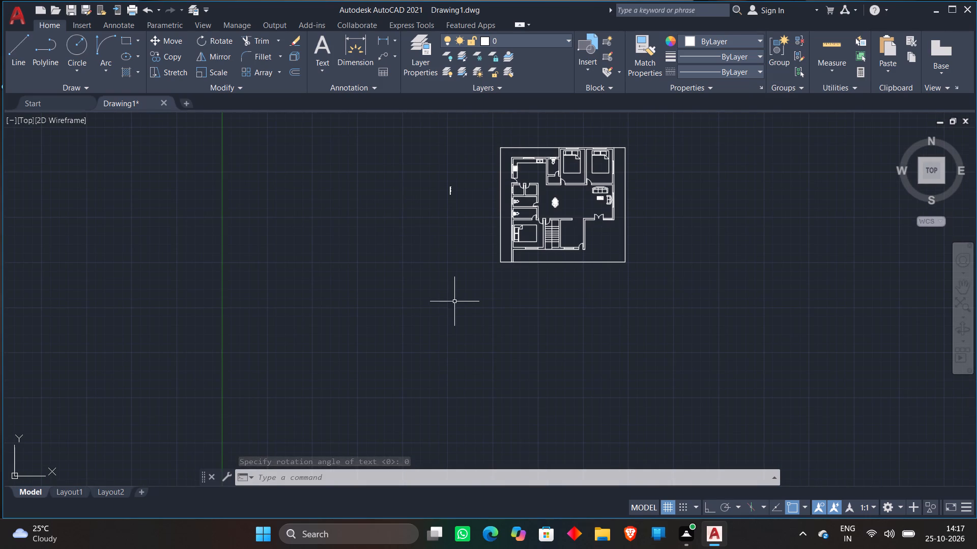
pyautogui.click(421, 174)
pyautogui.click(466, 216)
pyautogui.rightClick(453, 223)
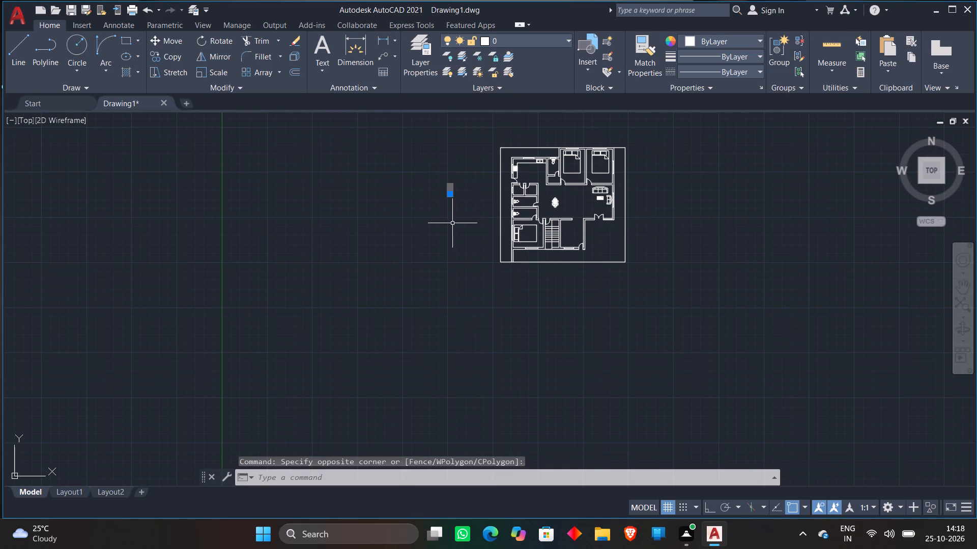
pyautogui.click(463, 341)
pyautogui.click(462, 160)
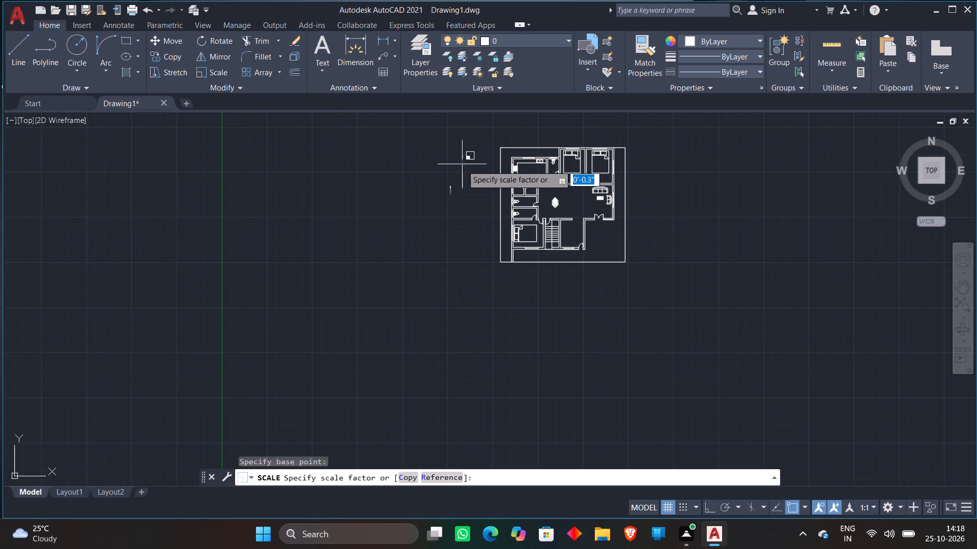
pyautogui.click(467, 176)
# Move the enlarged text list up beside the floor plan, just outside the plot's left boundary.
pyautogui.click(364, 229)
pyautogui.click(457, 337)
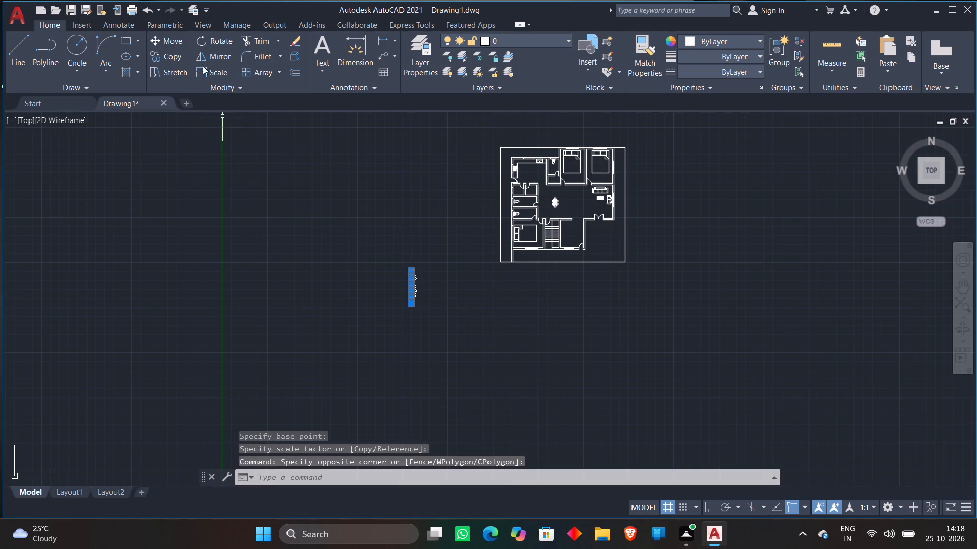
pyautogui.click(168, 45)
pyautogui.click(417, 300)
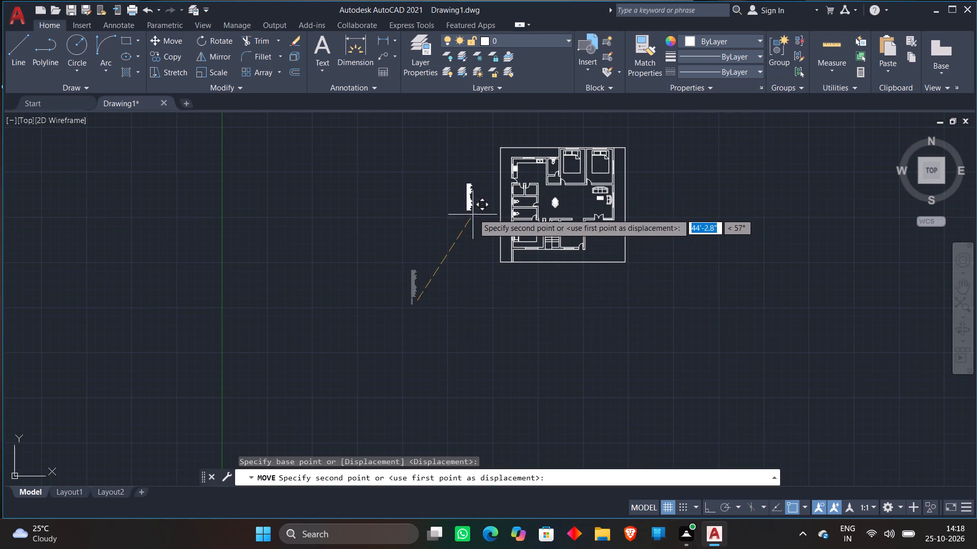
pyautogui.click(473, 213)
# Scale the whole text list up slightly more, freehand, from a base point above it.
pyautogui.moveTo(473, 213); pyautogui.dragTo(432, 279, button='middle')
pyautogui.scroll(1, 473, 213)
pyautogui.scroll(3, 443, 247)
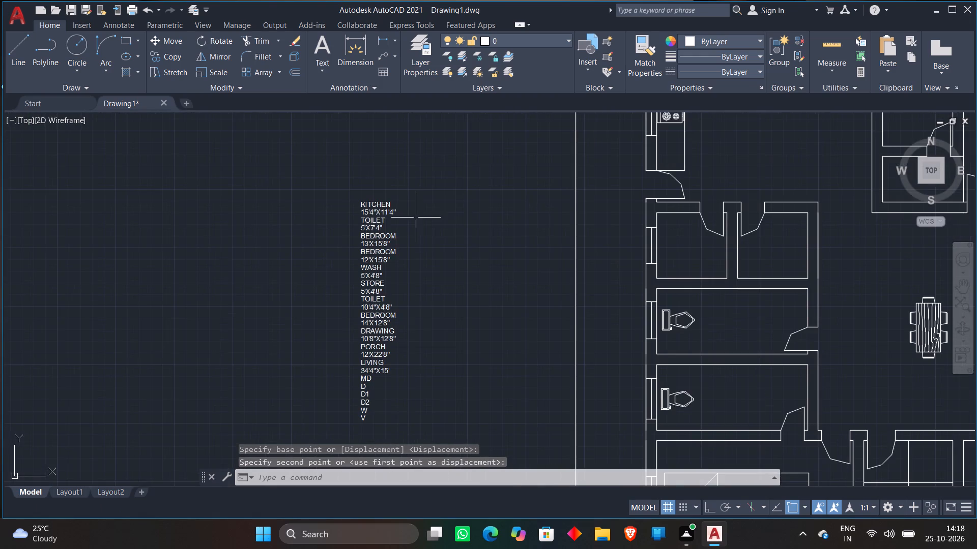
pyautogui.moveTo(463, 218); pyautogui.dragTo(423, 296, button='middle')
pyautogui.scroll(-1, 429, 260)
pyautogui.click(341, 248)
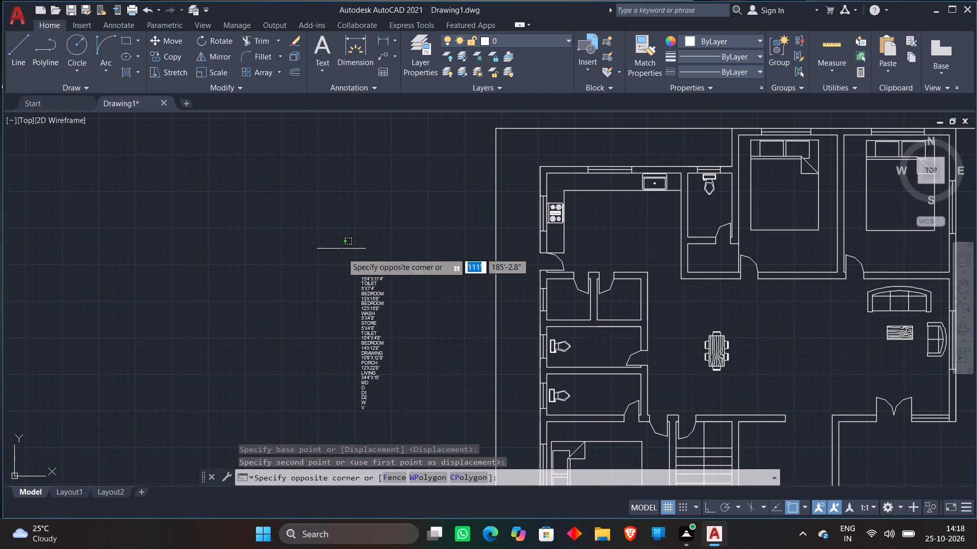
pyautogui.click(423, 424)
pyautogui.rightClick(417, 309)
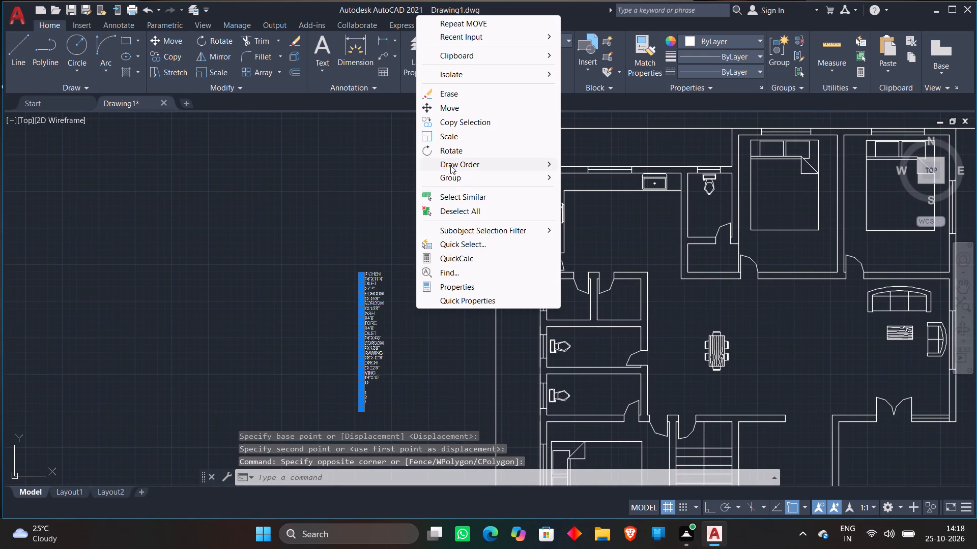
pyautogui.click(449, 138)
pyautogui.click(404, 233)
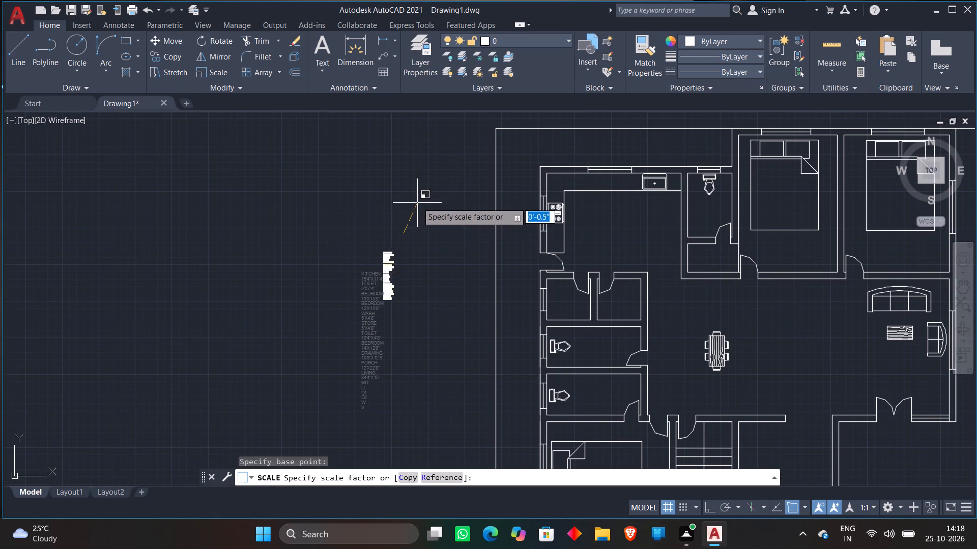
pyautogui.click(434, 152)
# Move the KITCHEN and 15'4"X11'4" lines from the text list into the middle of the kitchen.
pyautogui.moveTo(406, 220); pyautogui.dragTo(378, 228, button='middle')
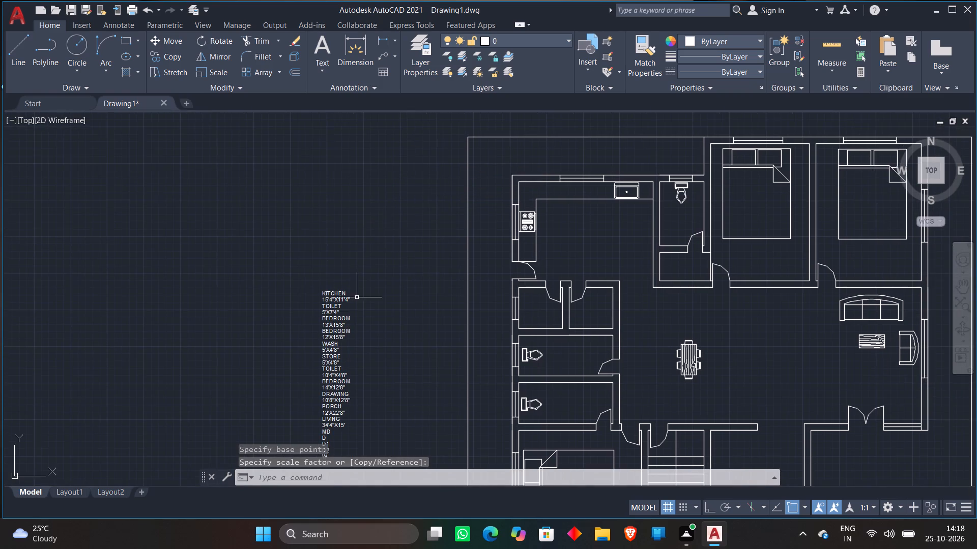
pyautogui.scroll(2, 357, 297)
pyautogui.click(329, 310)
pyautogui.click(245, 271)
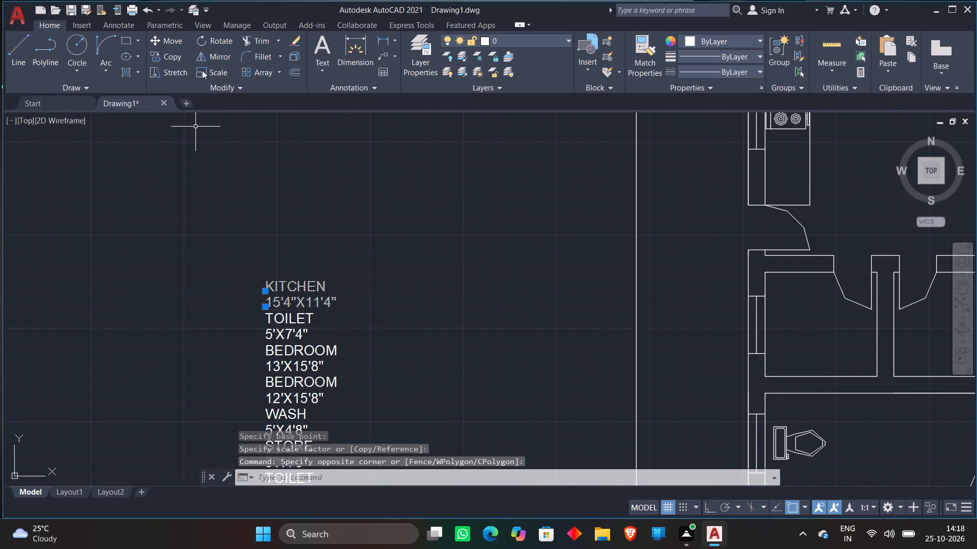
pyautogui.click(153, 40)
pyautogui.click(291, 291)
pyautogui.scroll(-2, 433, 224)
pyautogui.moveTo(433, 225); pyautogui.dragTo(392, 249, button='middle')
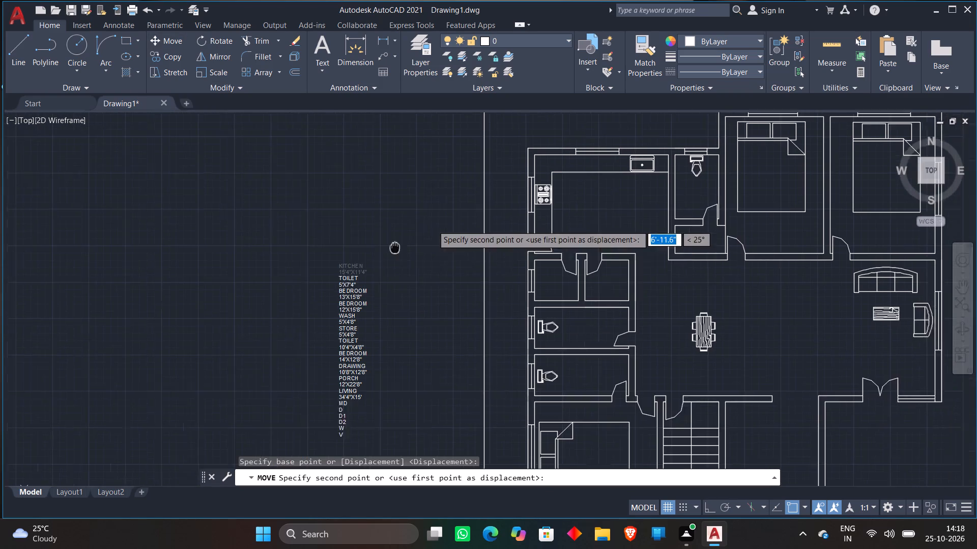
pyautogui.moveTo(392, 249); pyautogui.dragTo(390, 250, button='middle')
pyautogui.scroll(2, 624, 225)
pyautogui.click(540, 190)
# Shift the word KITCHEN slightly to the right so it is centred above its size line.
pyautogui.click(568, 184)
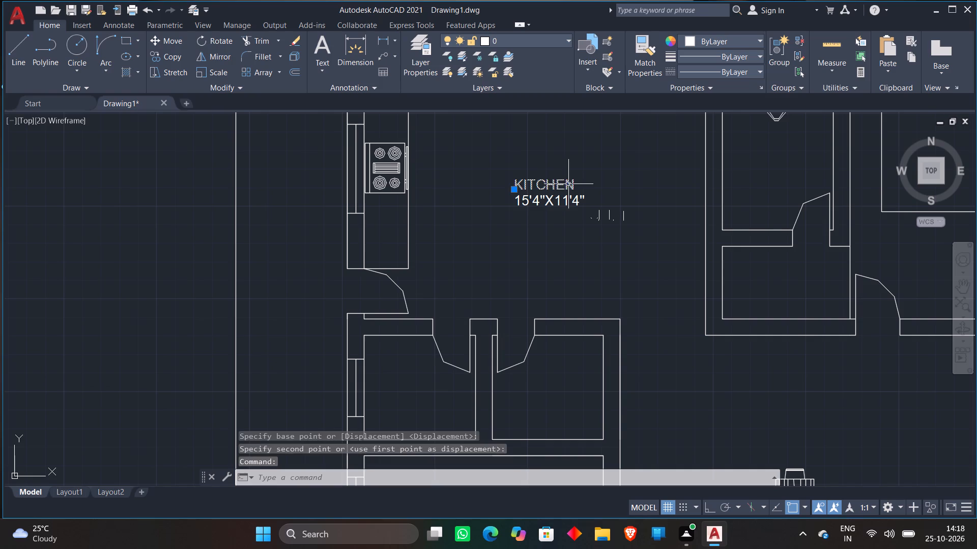
pyautogui.click(164, 39)
pyautogui.scroll(2, 567, 175)
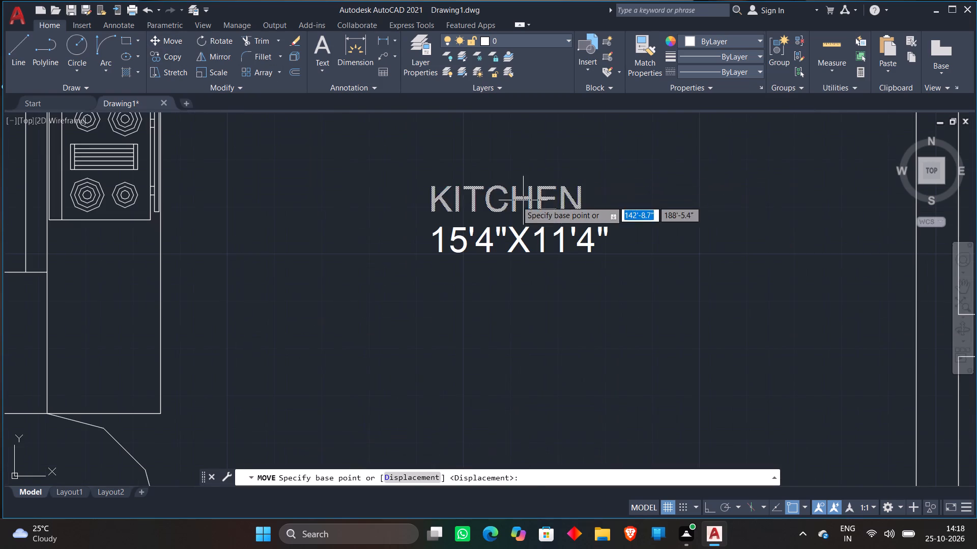
pyautogui.click(507, 201)
pyautogui.click(518, 202)
# Move the TOILET and 5'X7'4" lines from the text list into the toilet beside the kitchen, below the WC.
pyautogui.scroll(-5, 539, 173)
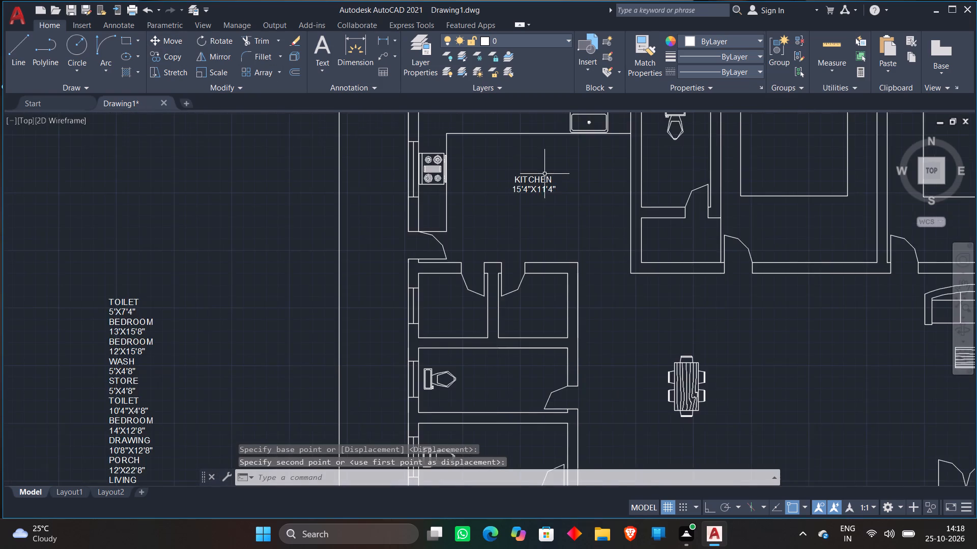
pyautogui.scroll(3, 284, 258)
pyautogui.click(171, 222)
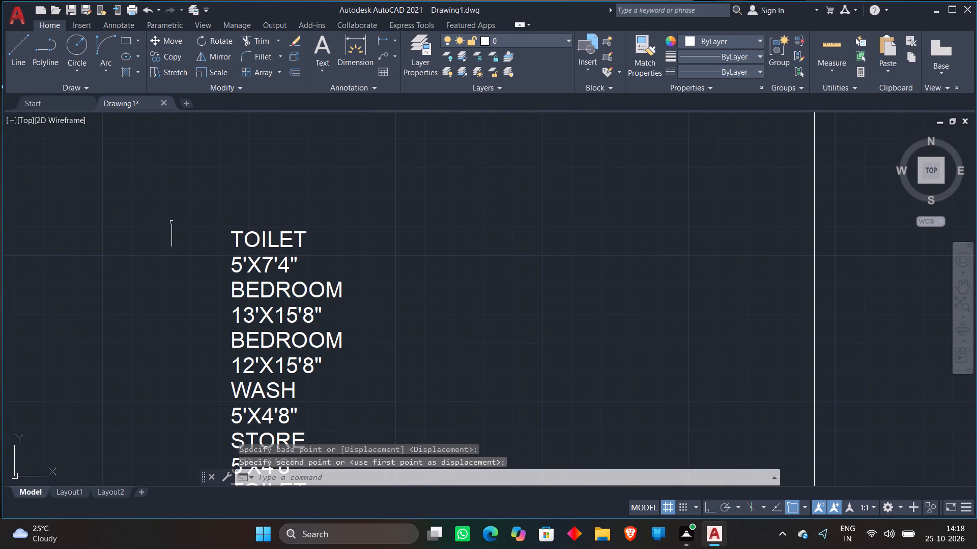
pyautogui.click(338, 273)
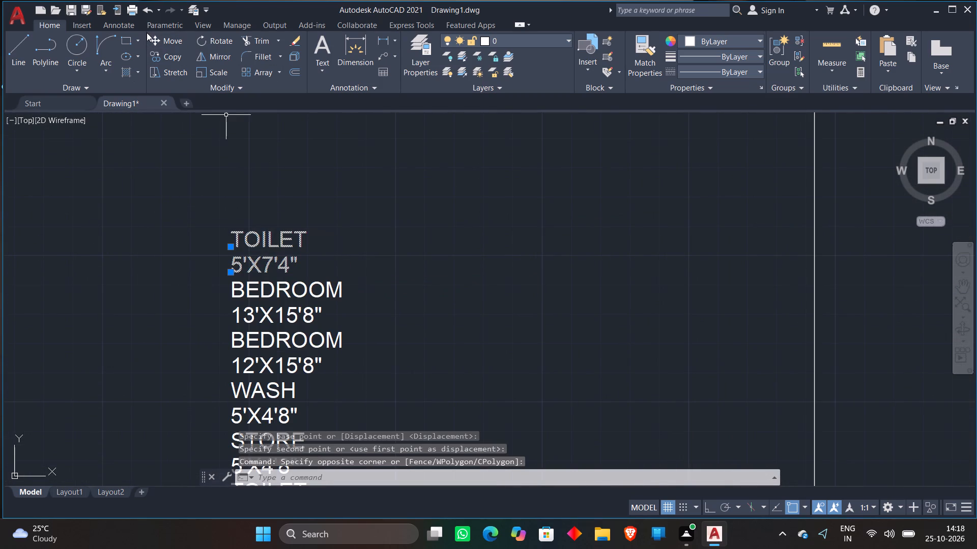
pyautogui.click(162, 41)
pyautogui.click(276, 245)
pyautogui.scroll(-2, 379, 212)
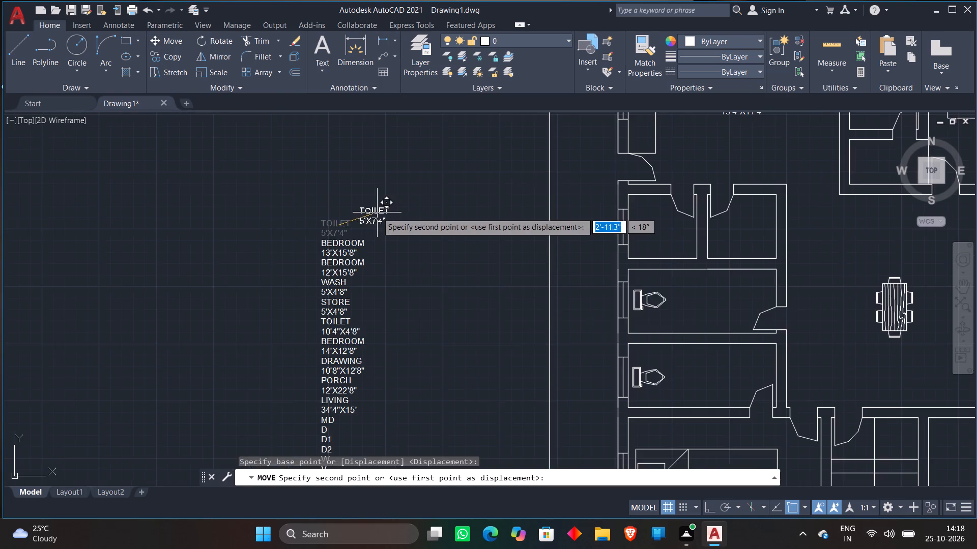
pyautogui.moveTo(377, 212); pyautogui.dragTo(136, 300, button='middle')
pyautogui.scroll(2, 631, 180)
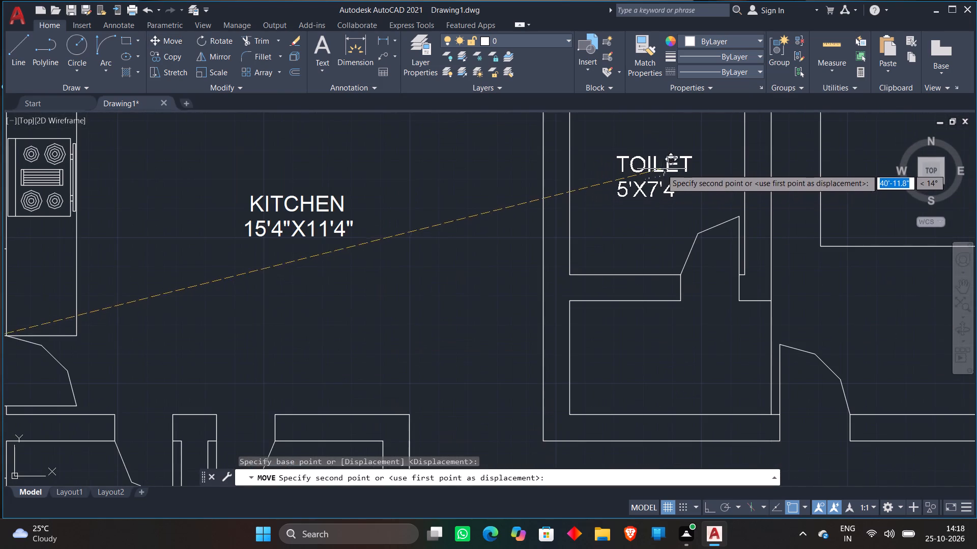
pyautogui.click(662, 163)
# Move the BEDROOM and 13'X15'8" lines from the text list onto the bed in the bedroom next to the toilet.
pyautogui.scroll(-2, 663, 182)
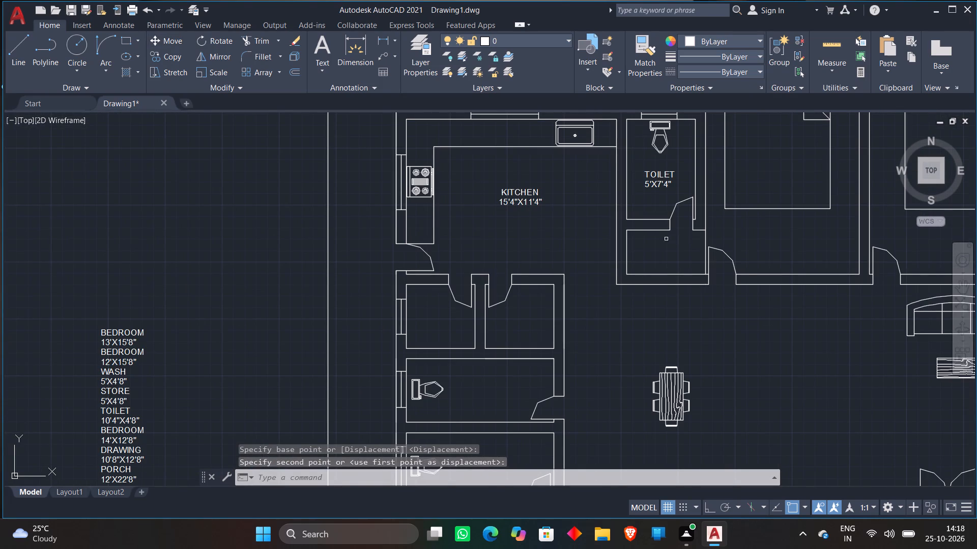
pyautogui.scroll(-1, 669, 246)
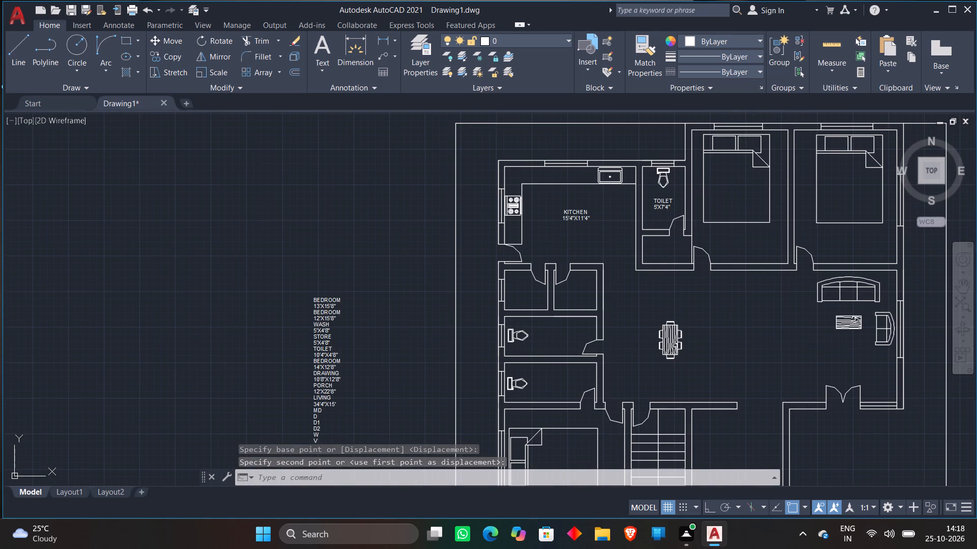
pyautogui.scroll(2, 350, 301)
pyautogui.click(185, 278)
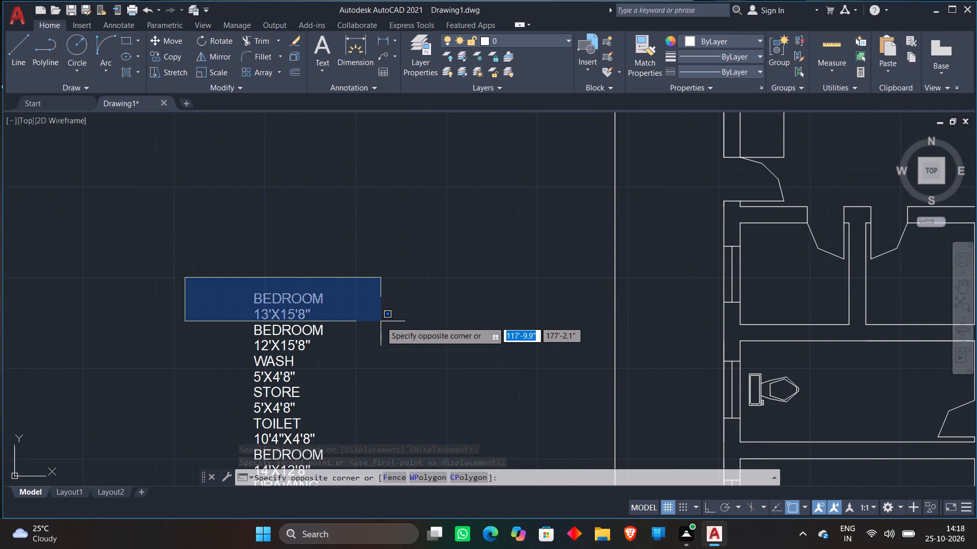
pyautogui.click(381, 321)
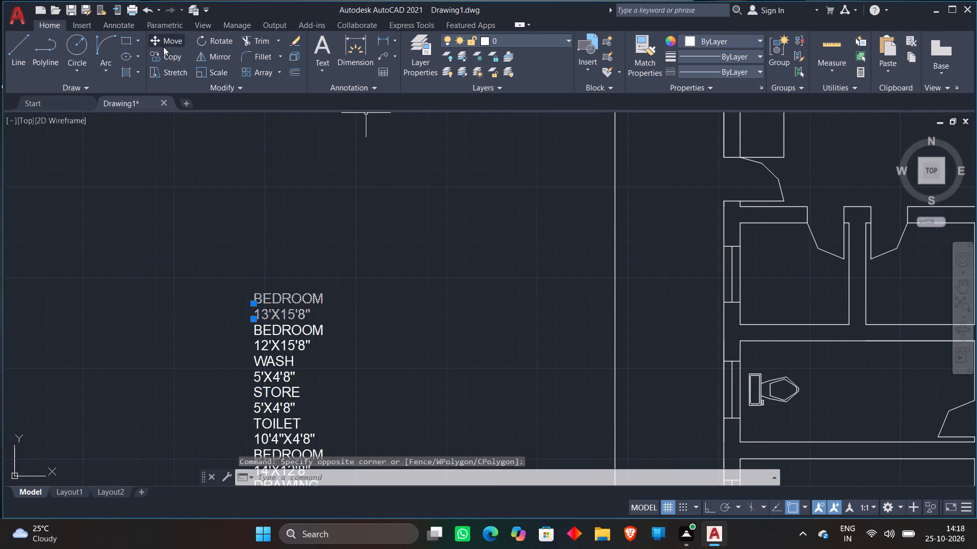
pyautogui.click(163, 44)
pyautogui.click(283, 308)
pyautogui.scroll(-2, 327, 255)
pyautogui.moveTo(325, 256); pyautogui.dragTo(317, 257, button='middle')
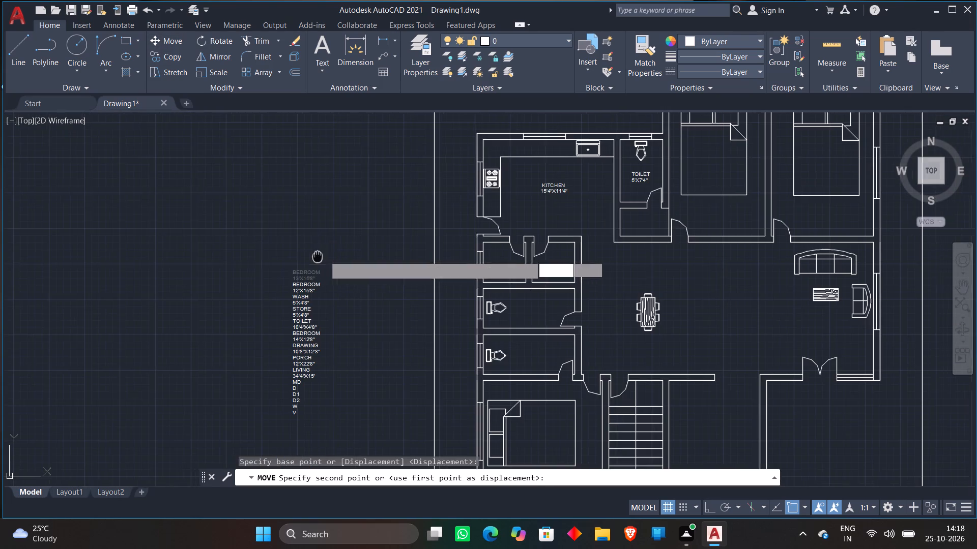
pyautogui.moveTo(317, 257); pyautogui.dragTo(88, 319, button='middle')
pyautogui.scroll(2, 493, 222)
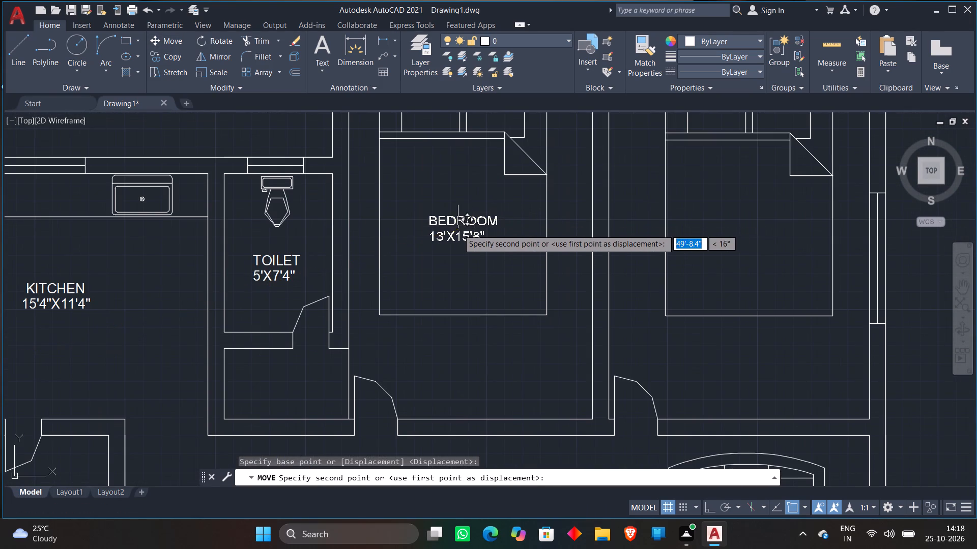
pyautogui.click(458, 229)
# Move the BEDROOM and 12'X15'8" lines from the text list onto the bed in the plan's upper-right bedroom.
pyautogui.scroll(-3, 468, 216)
pyautogui.scroll(3, 221, 296)
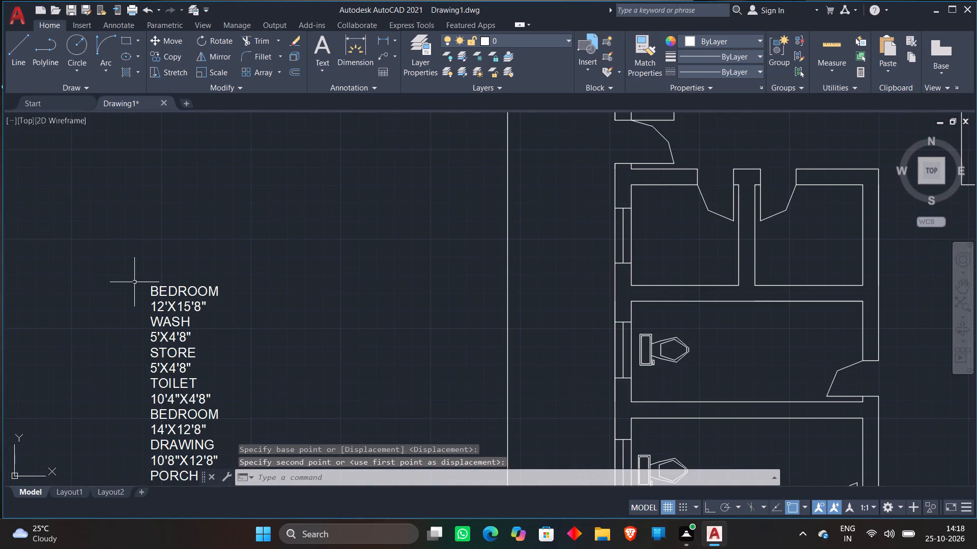
pyautogui.click(120, 272)
pyautogui.click(266, 316)
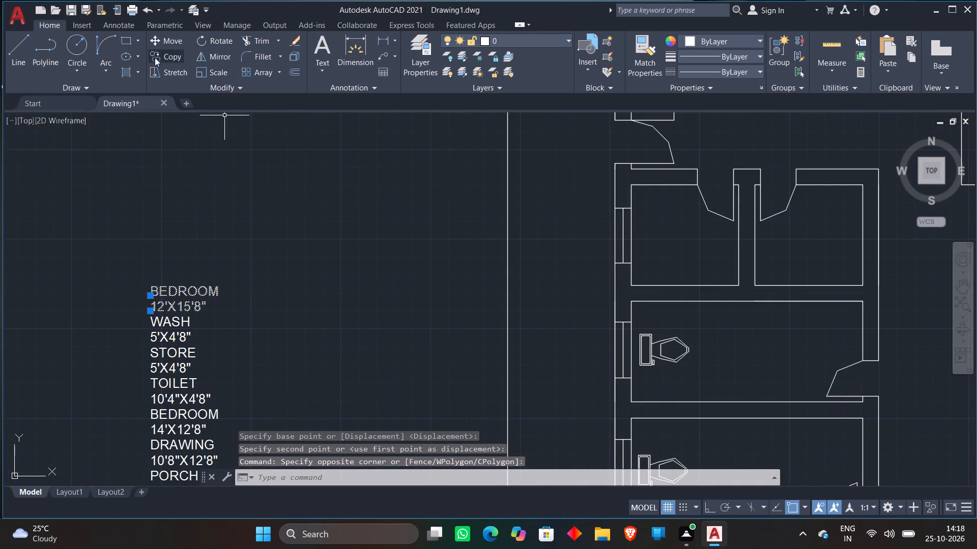
pyautogui.click(158, 42)
pyautogui.click(183, 299)
pyautogui.scroll(-2, 283, 233)
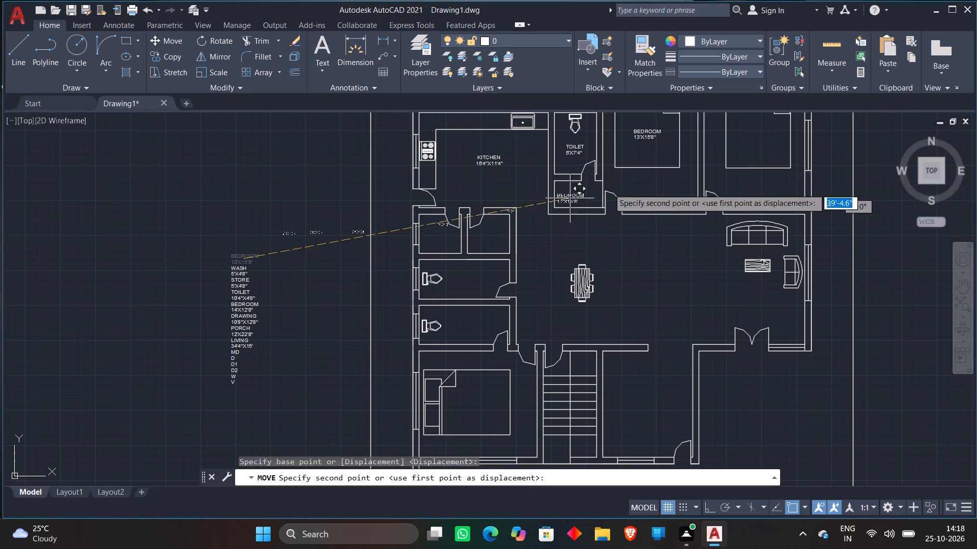
pyautogui.moveTo(748, 132); pyautogui.dragTo(669, 188, button='middle')
pyautogui.scroll(1, 673, 184)
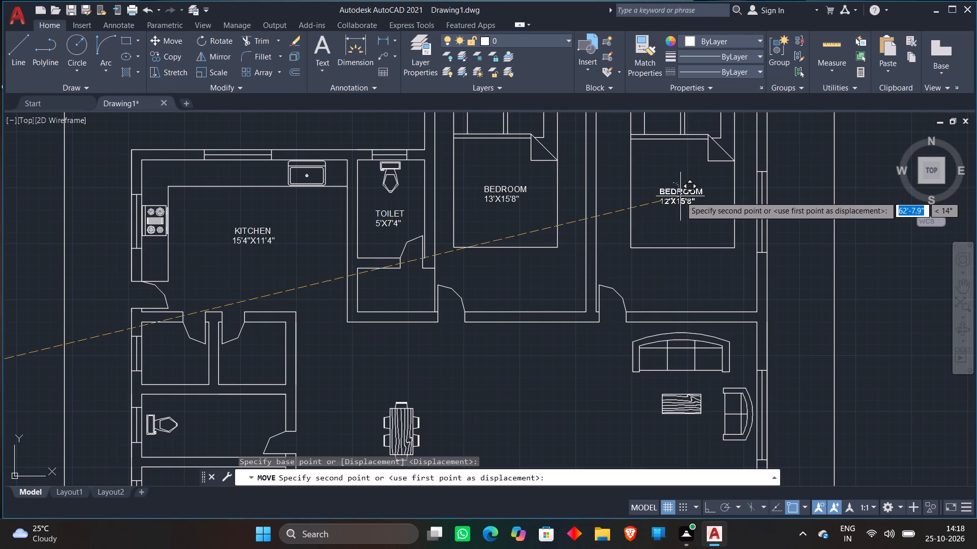
pyautogui.click(680, 195)
# Move the WASH and 5'X4'8" lines from the text list into the left of the two small rooms below the kitchen.
pyautogui.scroll(-3, 690, 168)
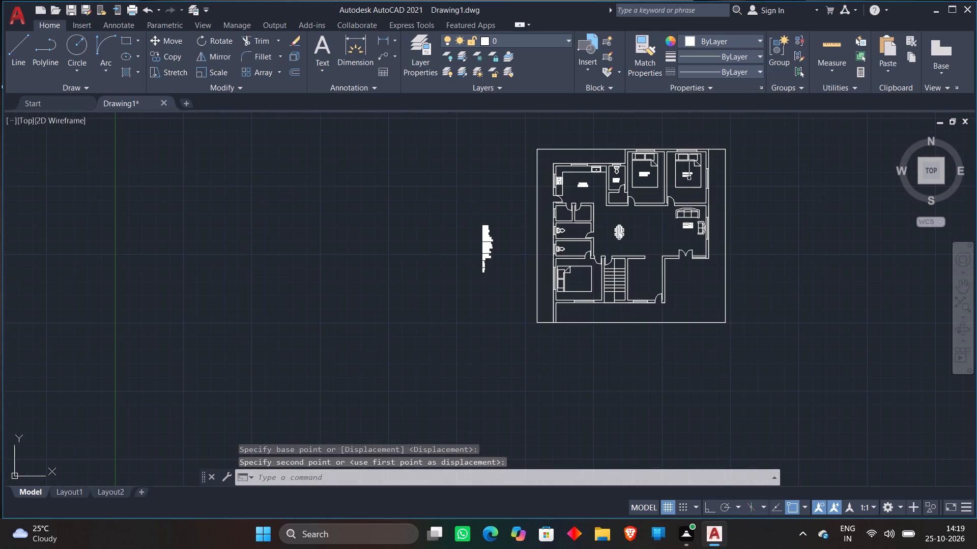
pyautogui.scroll(3, 426, 227)
pyautogui.moveTo(694, 216); pyautogui.dragTo(387, 225, button='middle')
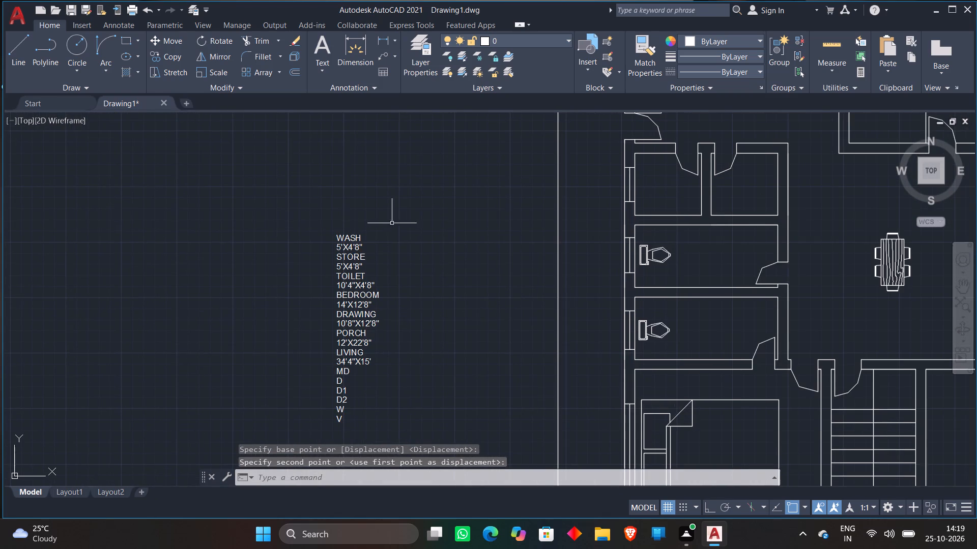
pyautogui.scroll(1, 394, 237)
pyautogui.click(280, 215)
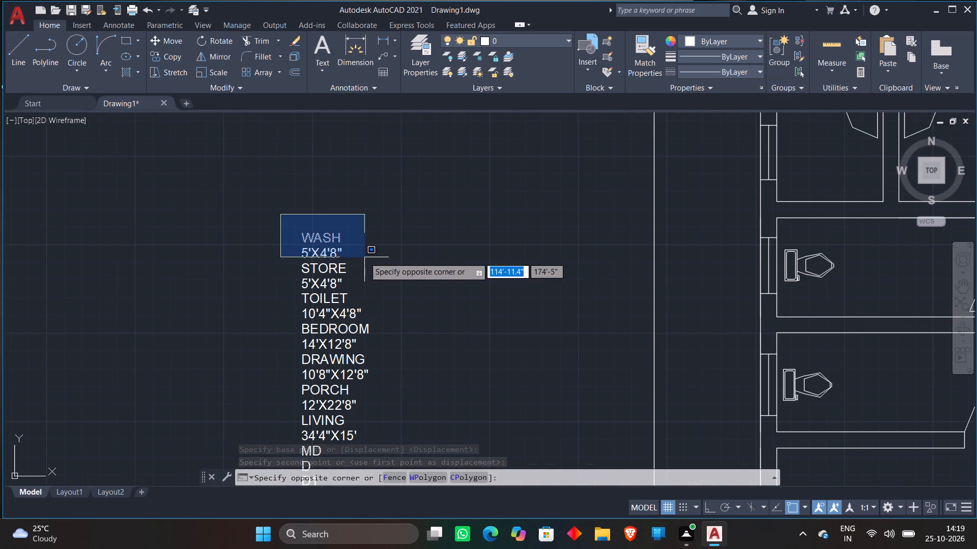
pyautogui.click(378, 263)
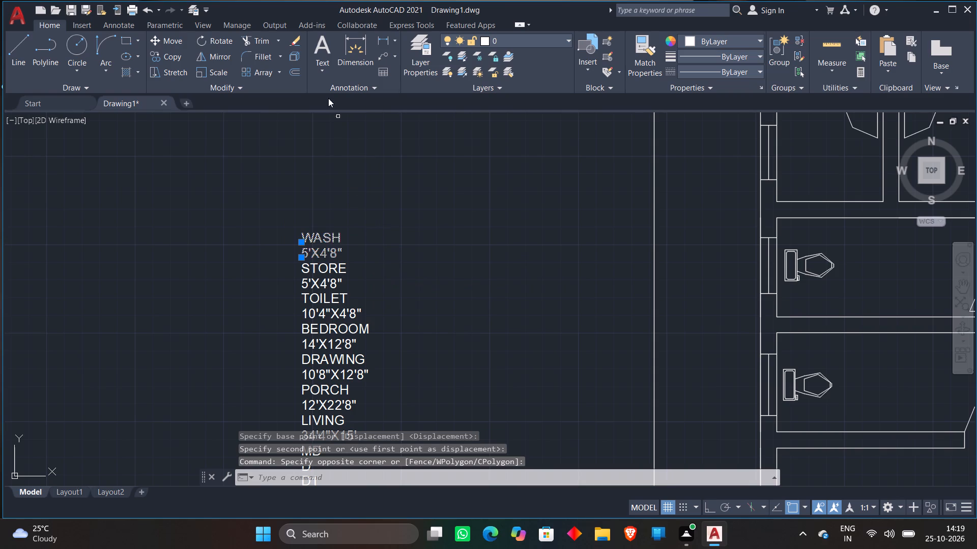
pyautogui.click(152, 37)
pyautogui.click(329, 248)
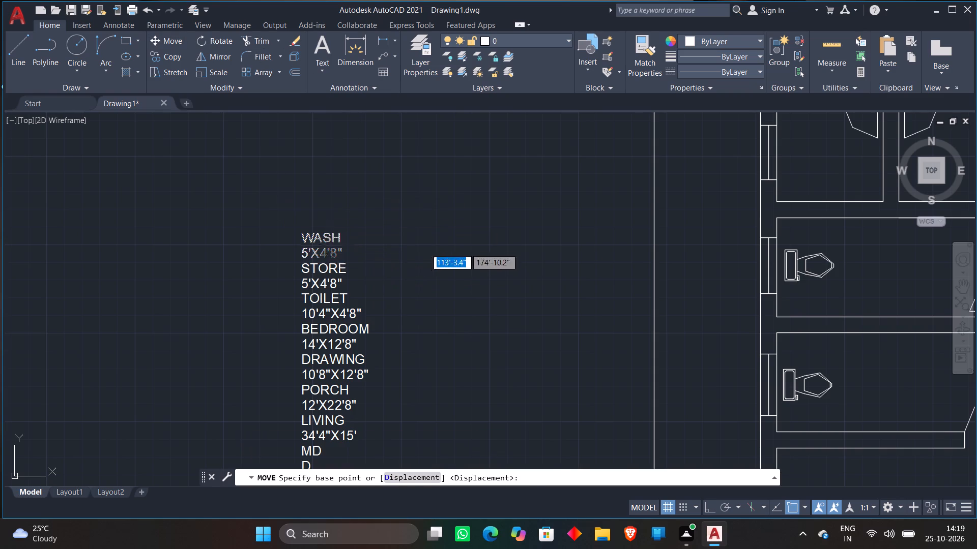
pyautogui.scroll(-1, 406, 219)
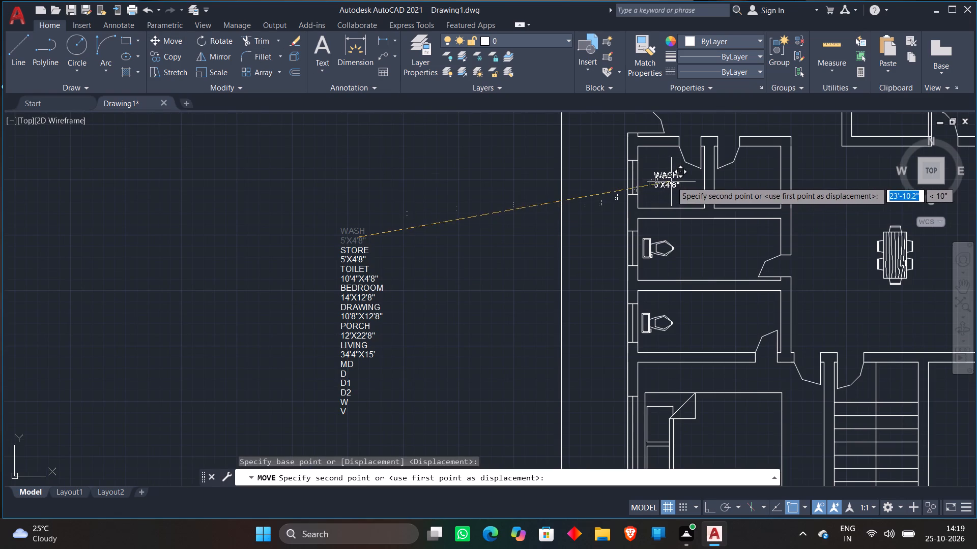
pyautogui.click(671, 181)
# Move the STORE and 5'X4'8" lines from the text list into the small room beside the wash.
pyautogui.click(322, 236)
pyautogui.click(407, 264)
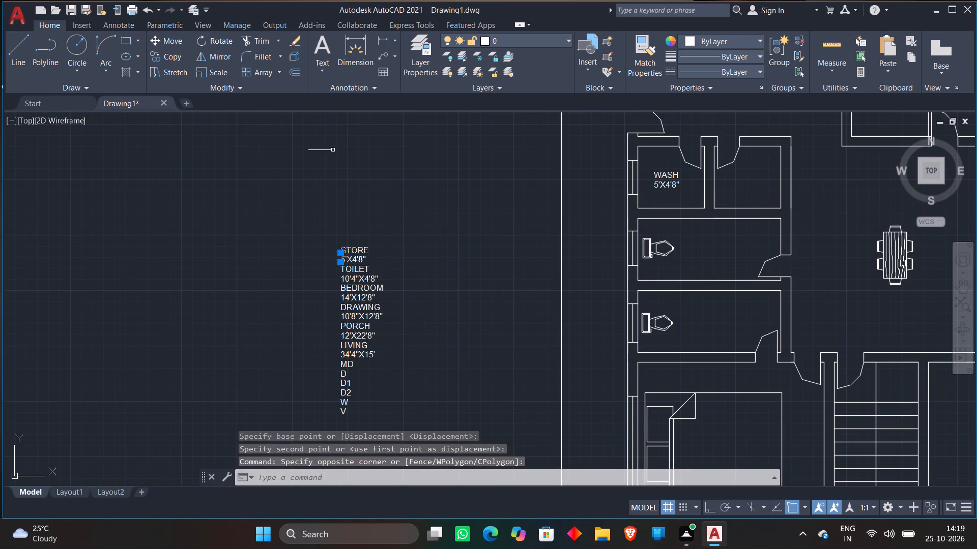
pyautogui.click(176, 39)
pyautogui.click(356, 261)
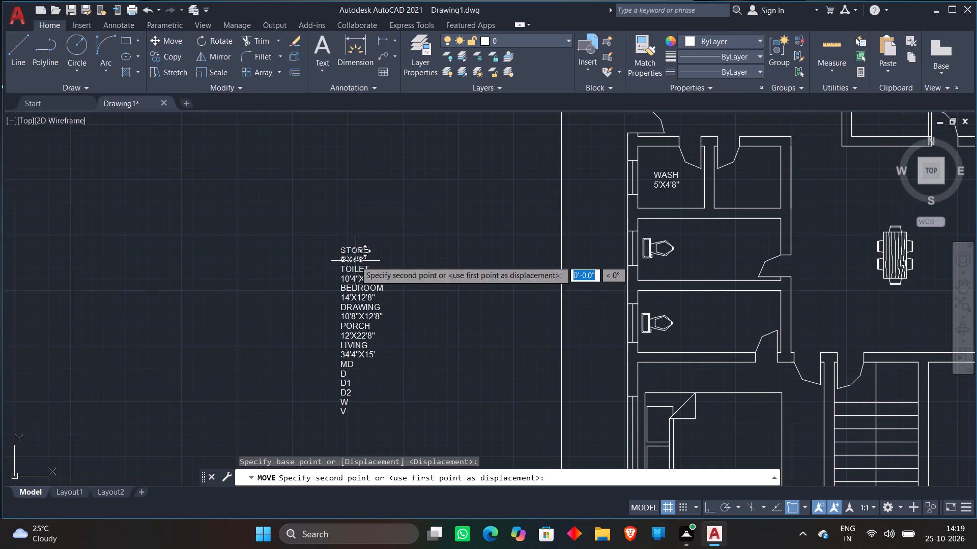
pyautogui.click(750, 186)
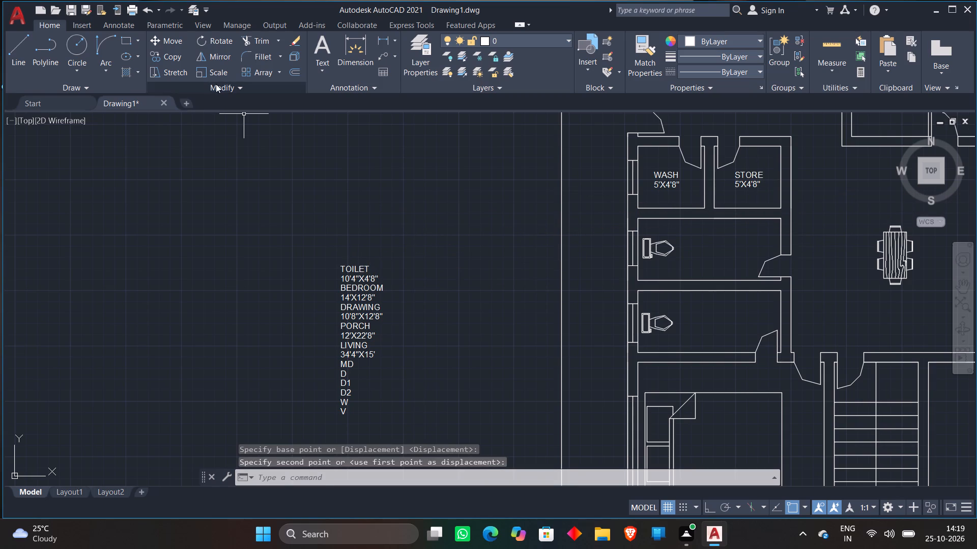
# Move the TOILET and 10'4"X4'8" lines from the text list into the toilet directly below the wash and store.
pyautogui.click(291, 235)
pyautogui.click(401, 284)
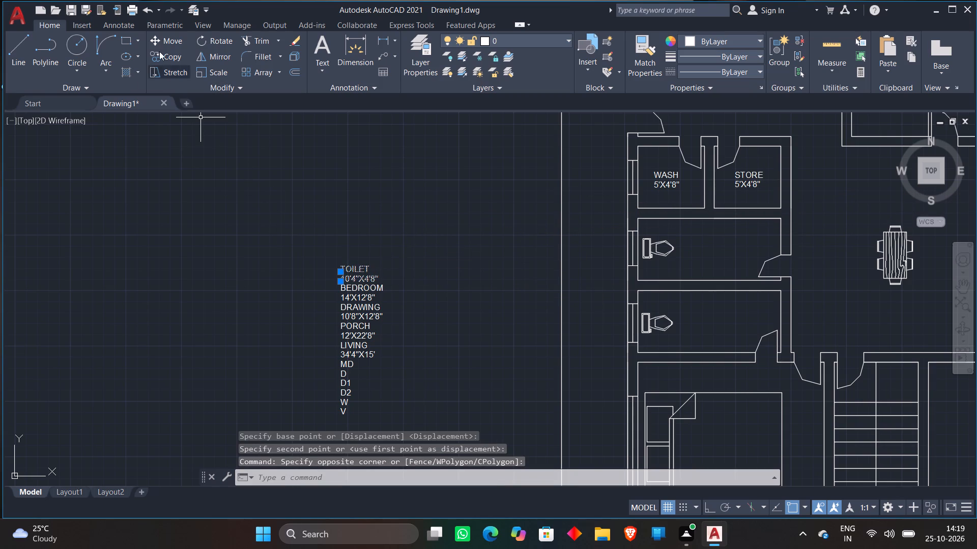
pyautogui.click(162, 38)
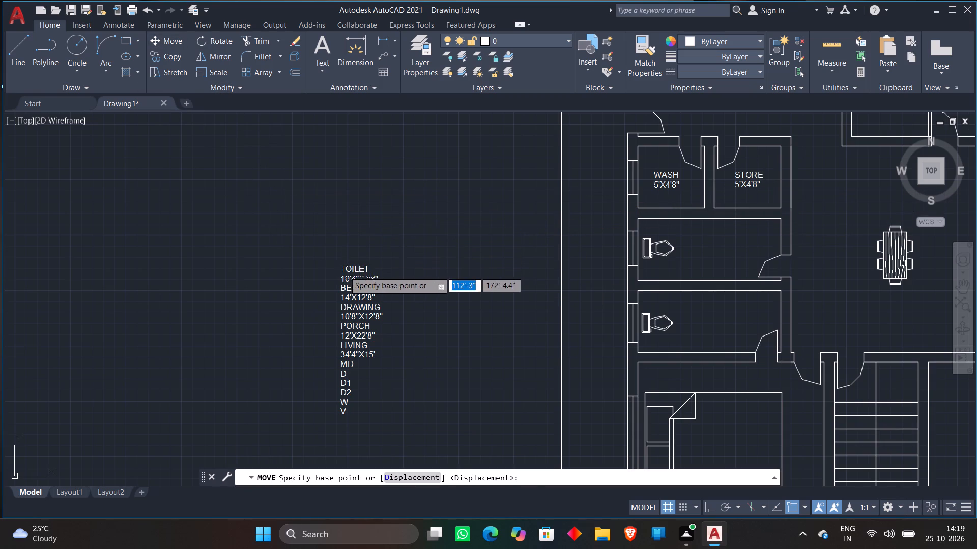
pyautogui.click(348, 273)
pyautogui.click(705, 247)
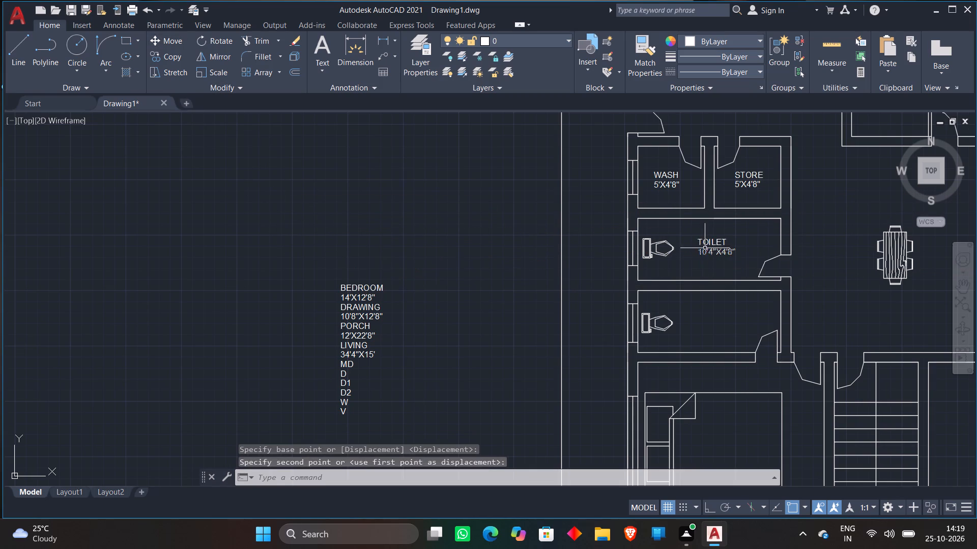
# Copy the TOILET 10'4"X4'8" label straight down into the matching toilet below.
pyautogui.click(684, 233)
pyautogui.click(733, 262)
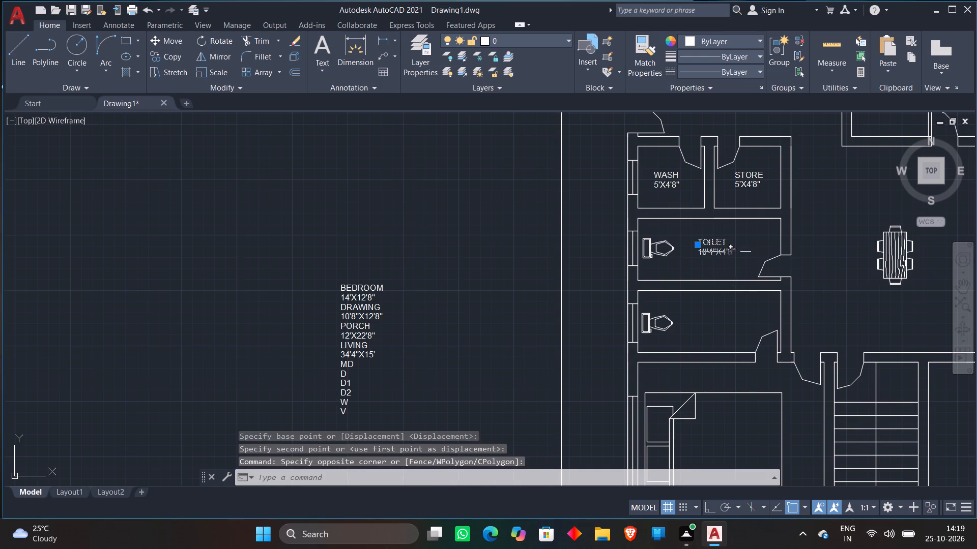
pyautogui.click(726, 252)
pyautogui.rightClick(724, 252)
pyautogui.click(748, 330)
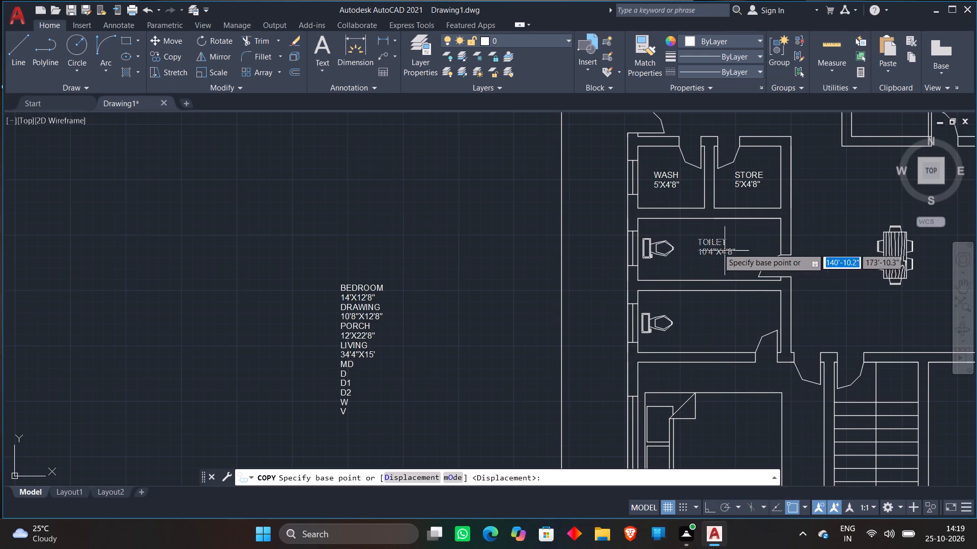
pyautogui.click(718, 248)
pyautogui.click(721, 317)
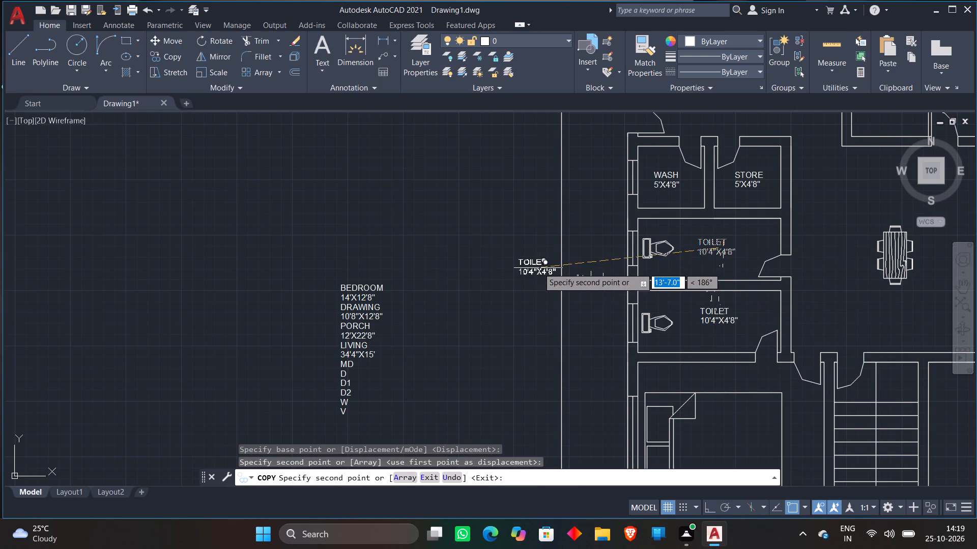
pyautogui.press('space')
# Move the BEDROOM and 14'X12'8" lines from the text list onto the bed in the bedroom below the toilets.
pyautogui.scroll(-2, 539, 267)
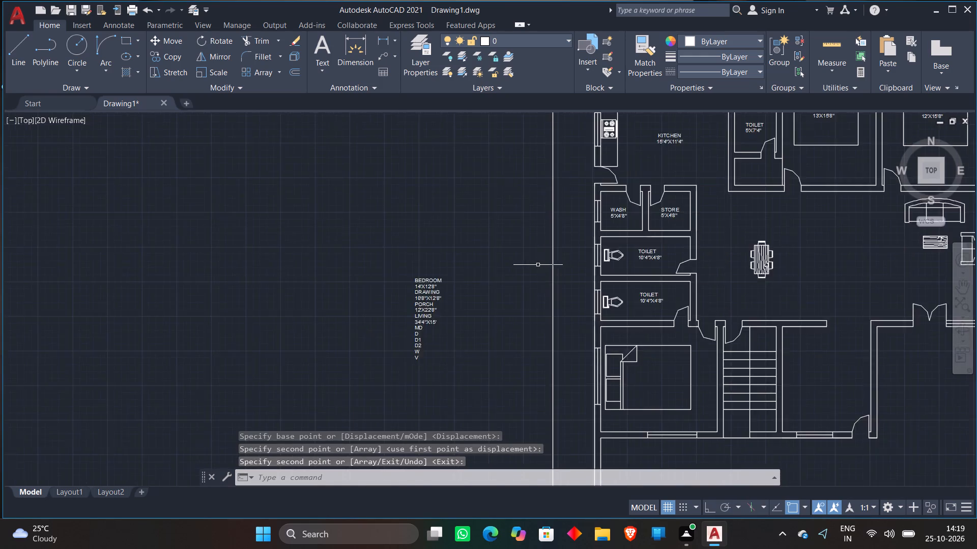
pyautogui.scroll(-1, 518, 224)
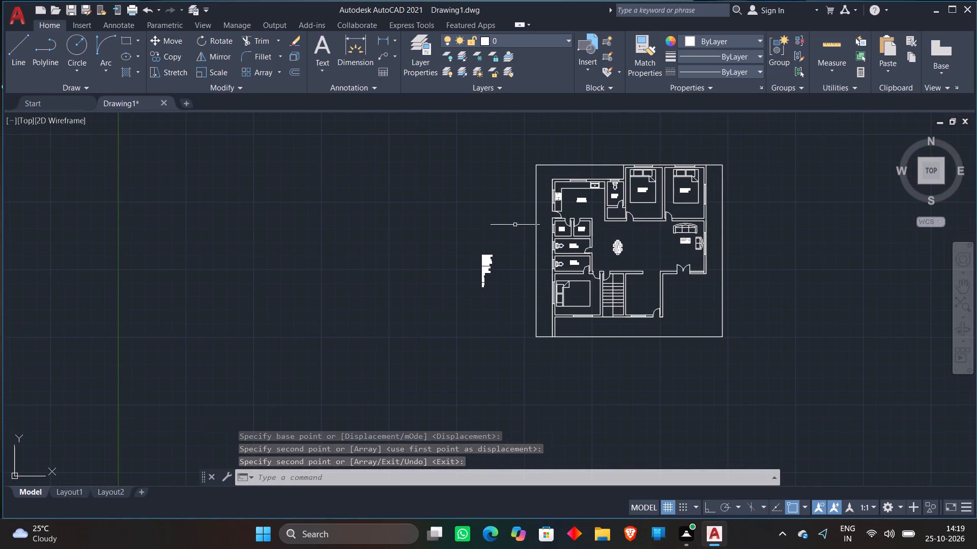
pyautogui.moveTo(515, 225); pyautogui.dragTo(362, 157, button='middle')
pyautogui.scroll(2, 369, 162)
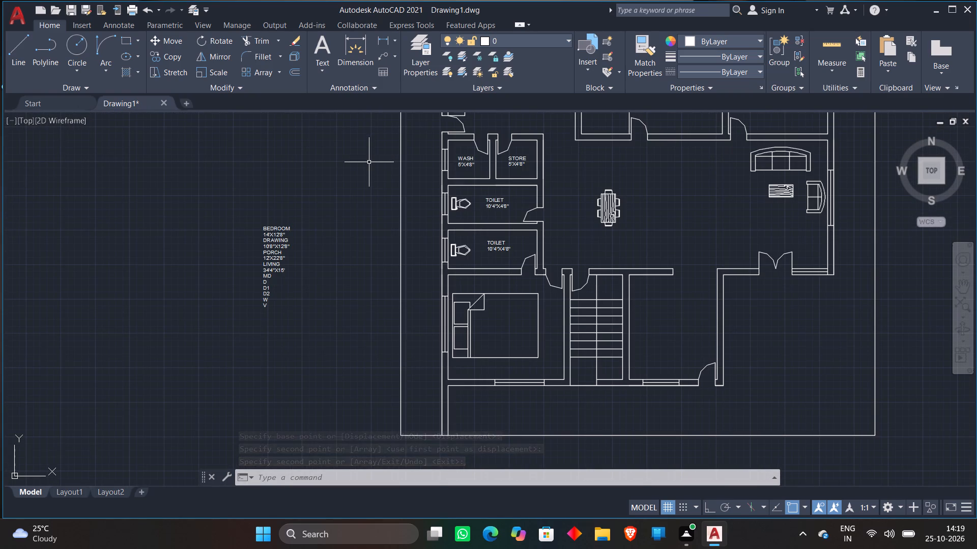
pyautogui.moveTo(369, 164); pyautogui.dragTo(370, 192, button='middle')
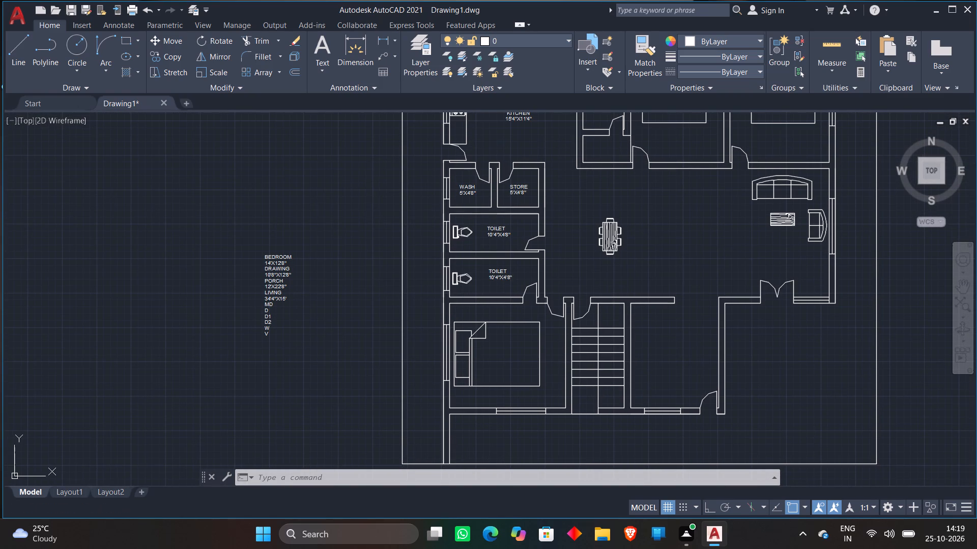
pyautogui.click(241, 232)
pyautogui.click(346, 267)
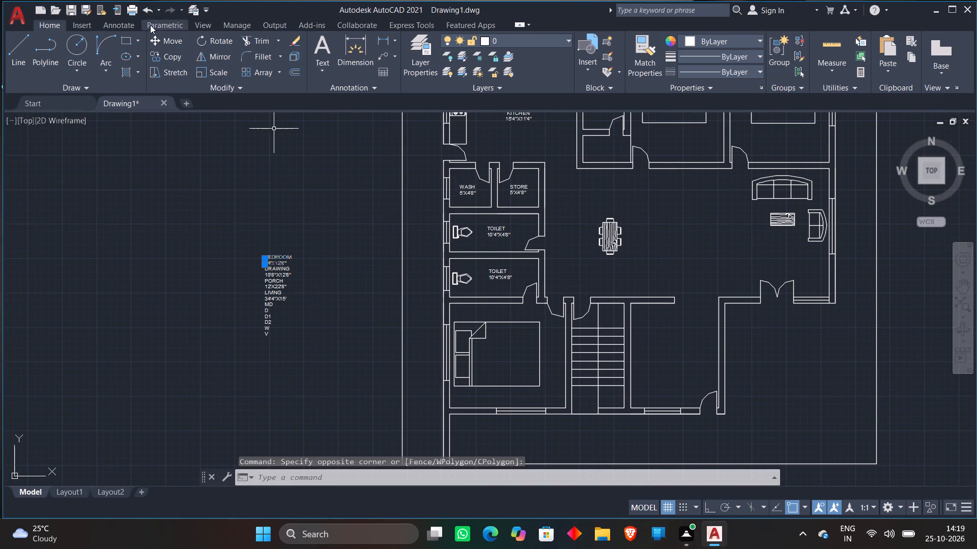
pyautogui.click(154, 39)
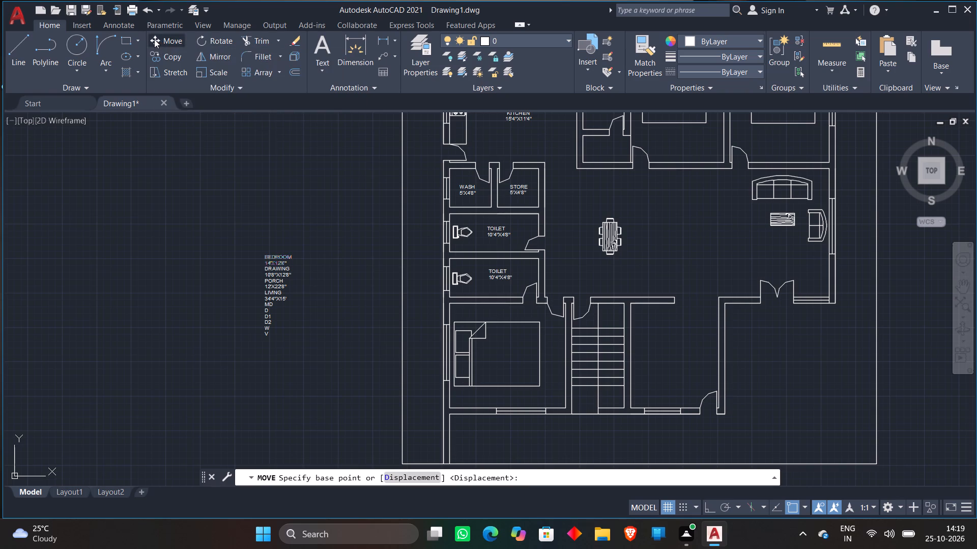
pyautogui.click(267, 256)
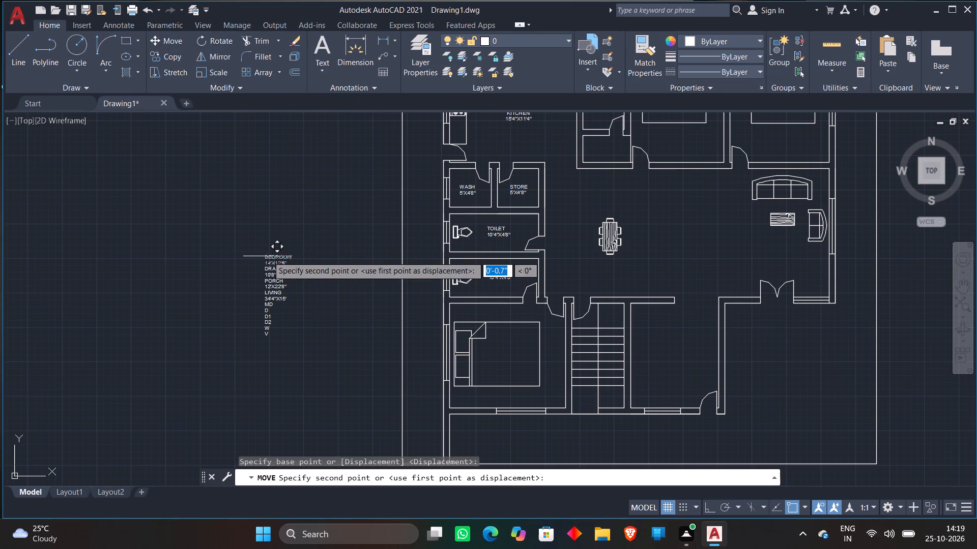
pyautogui.scroll(3, 492, 335)
pyautogui.scroll(-1, 510, 368)
pyautogui.moveTo(510, 366); pyautogui.dragTo(509, 365, button='middle')
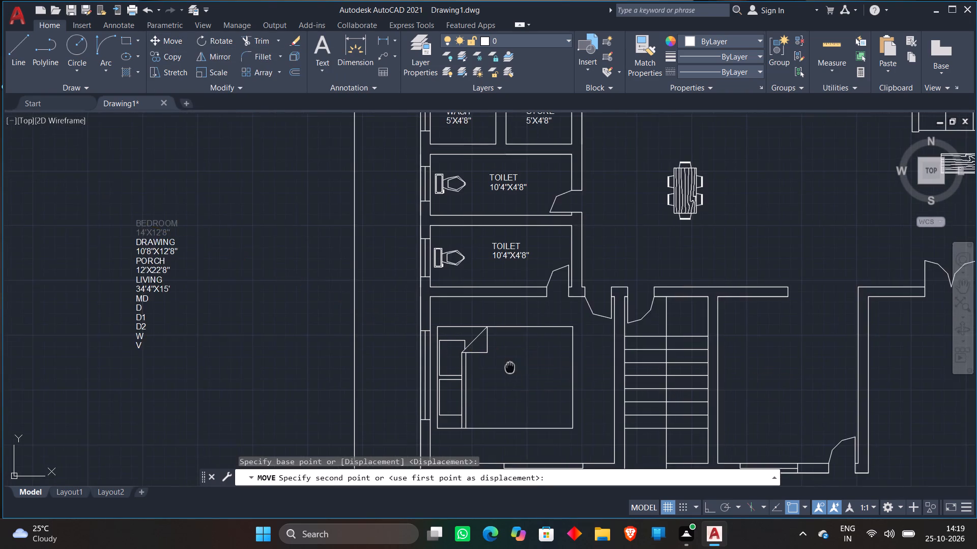
pyautogui.moveTo(509, 365); pyautogui.dragTo(493, 312, button='middle')
pyautogui.click(487, 320)
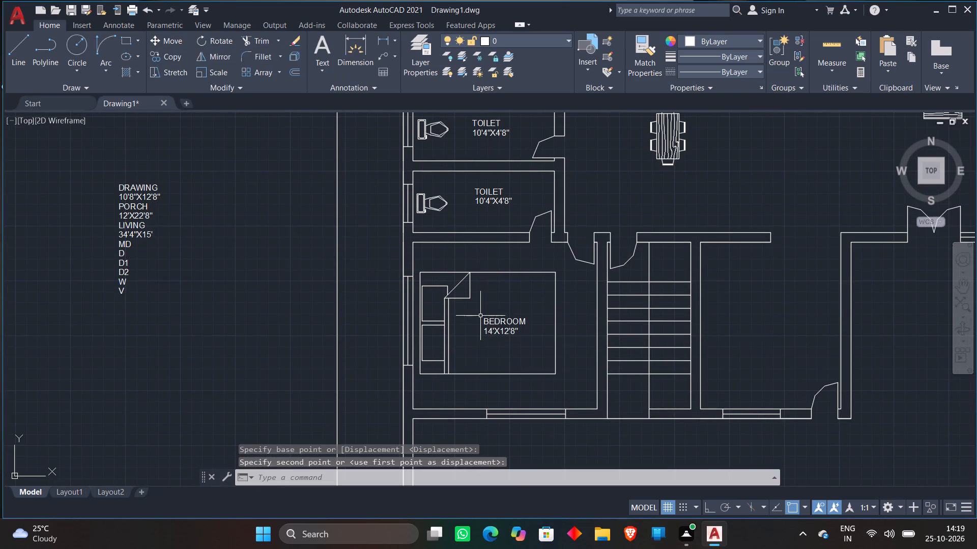
# Move the DRAWING and 10'8"X12'8" lines from the text list into the room beside the staircase.
pyautogui.click(92, 165)
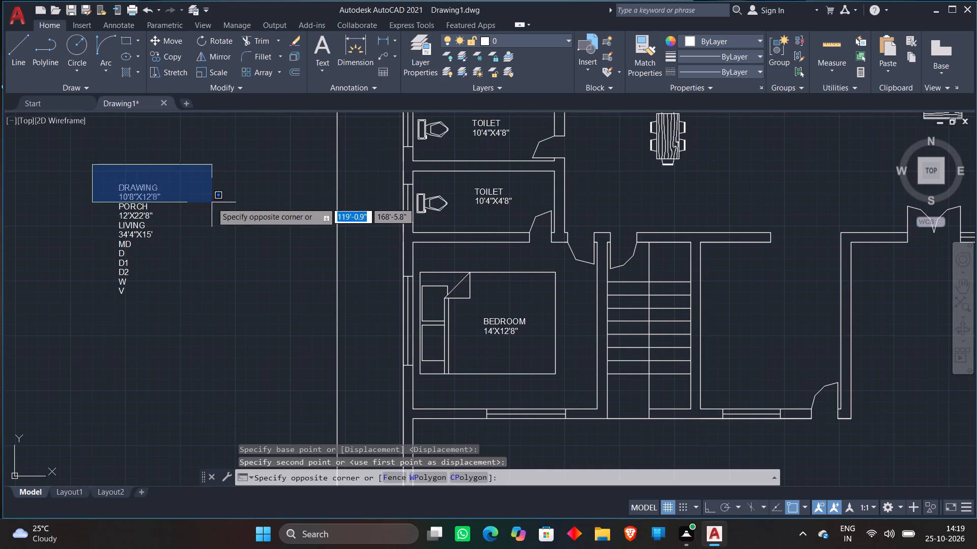
pyautogui.click(212, 202)
pyautogui.click(167, 38)
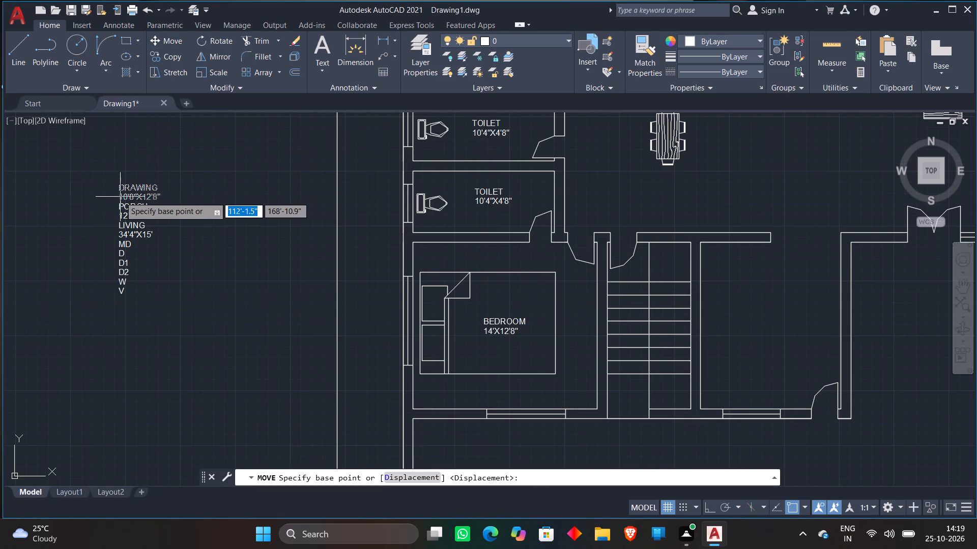
pyautogui.click(121, 196)
pyautogui.scroll(-2, 186, 199)
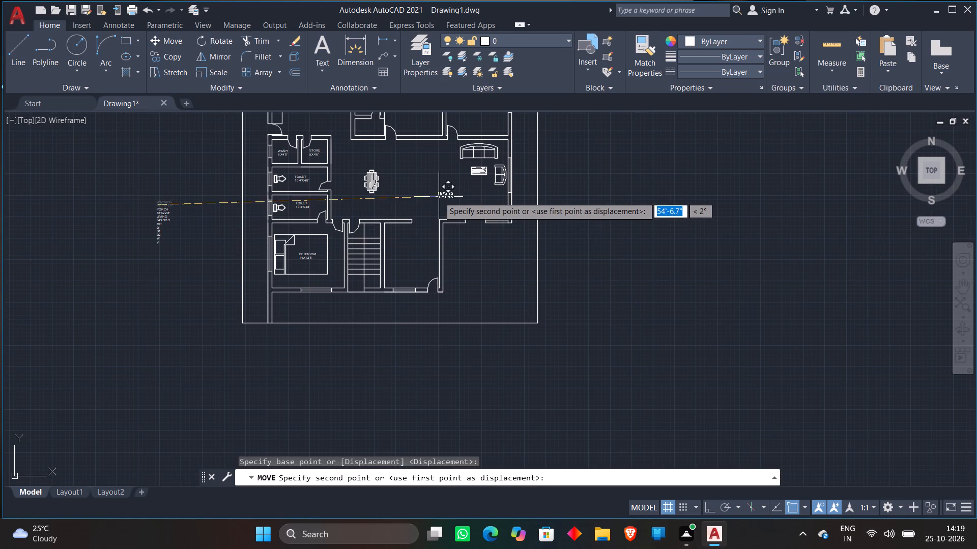
pyautogui.scroll(3, 400, 257)
pyautogui.click(393, 226)
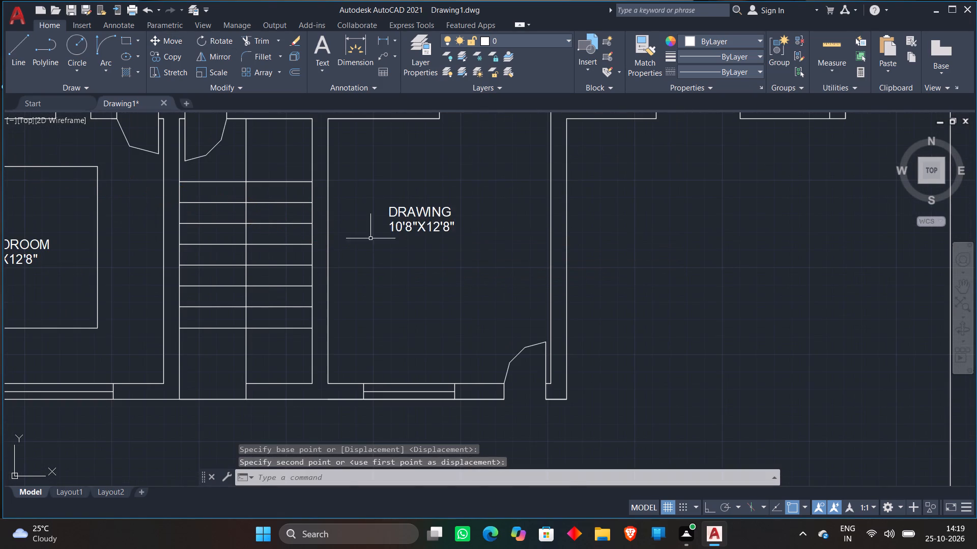
# Move the PORCH and 12'X22'8" lines from the text list into the open area beside the drawing room.
pyautogui.scroll(-1, 336, 249)
pyautogui.scroll(-2, 139, 233)
pyautogui.moveTo(43, 223); pyautogui.dragTo(153, 270, button='middle')
pyautogui.scroll(3, 89, 238)
pyautogui.click(89, 237)
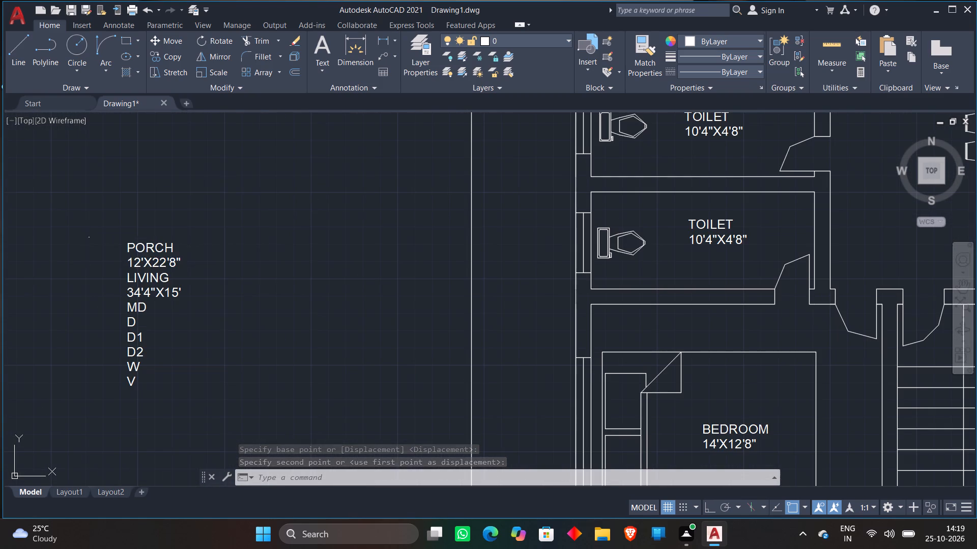
pyautogui.click(210, 270)
pyautogui.click(167, 41)
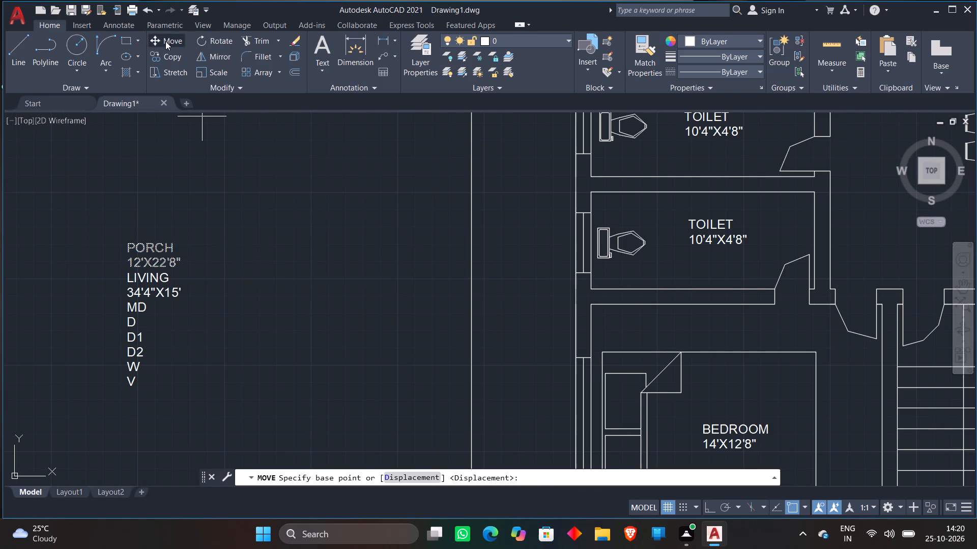
pyautogui.click(147, 249)
pyautogui.scroll(-2, 185, 197)
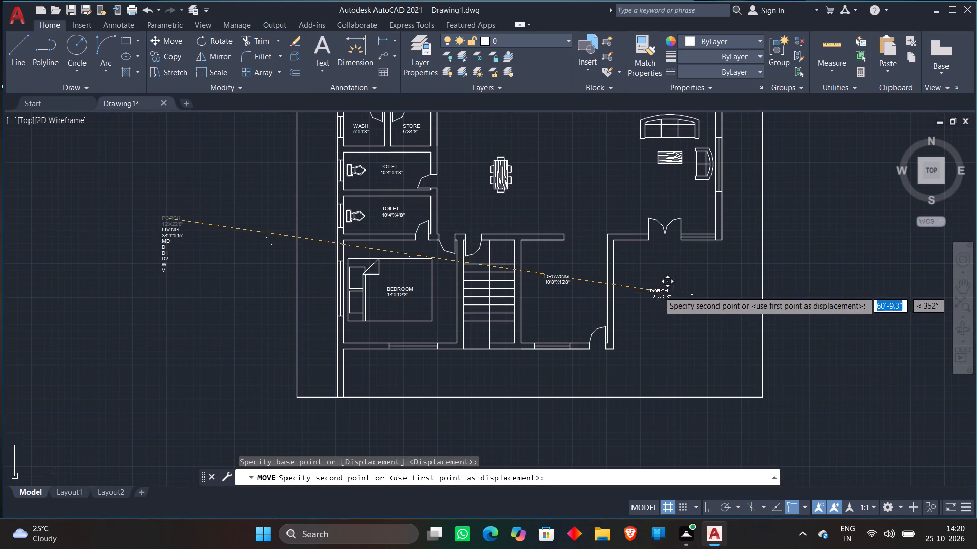
pyautogui.click(667, 290)
# Move the LIVING and 34'4"X15' lines from the text list into the large hall, between the dining table and sofas.
pyautogui.click(131, 200)
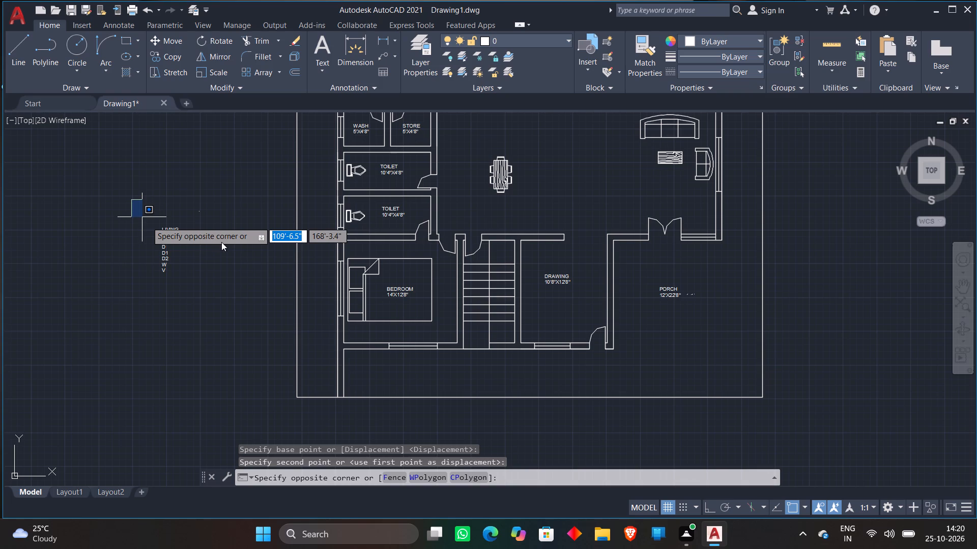
pyautogui.click(220, 239)
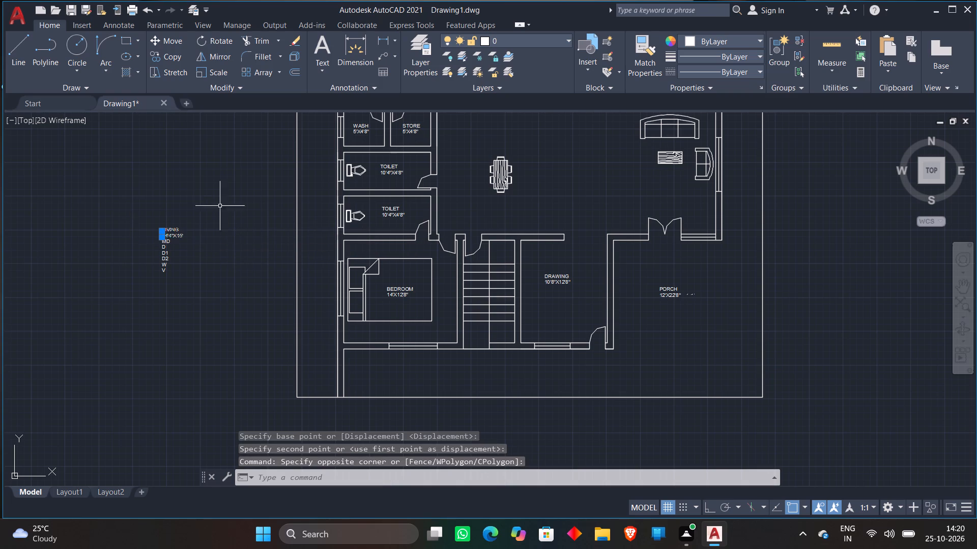
pyautogui.click(166, 42)
pyautogui.click(173, 229)
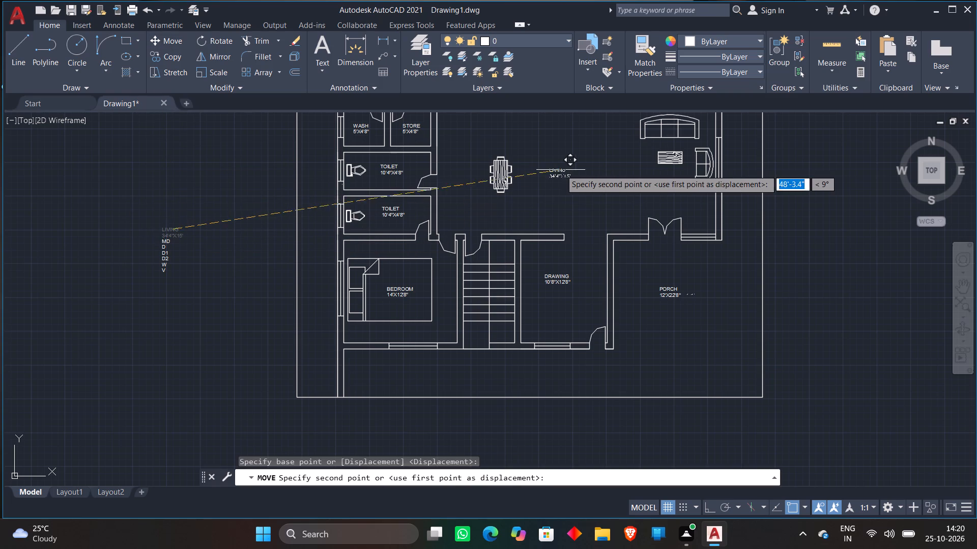
pyautogui.click(597, 158)
# Move the MD tag from the text list into the double-door opening between the living area and the porch.
pyautogui.click(135, 219)
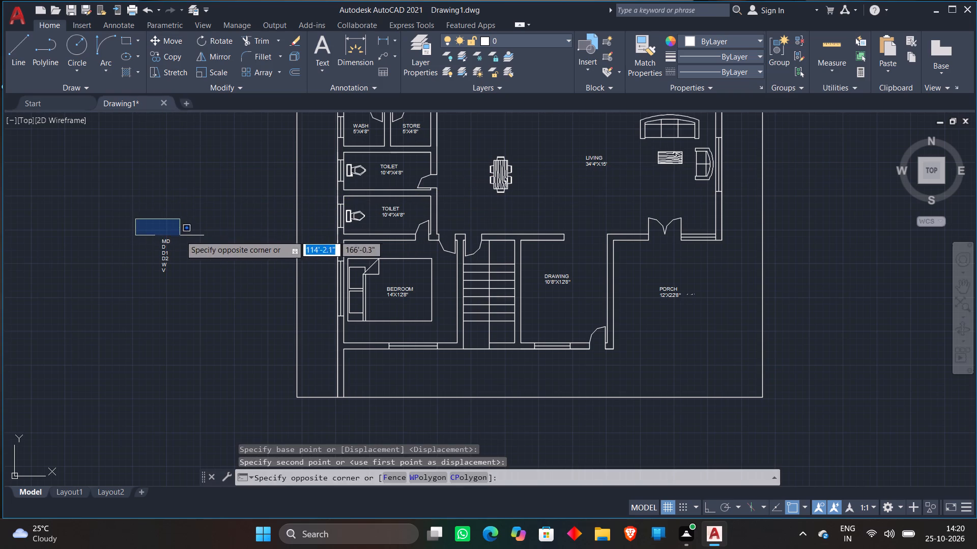
pyautogui.click(192, 243)
pyautogui.click(152, 41)
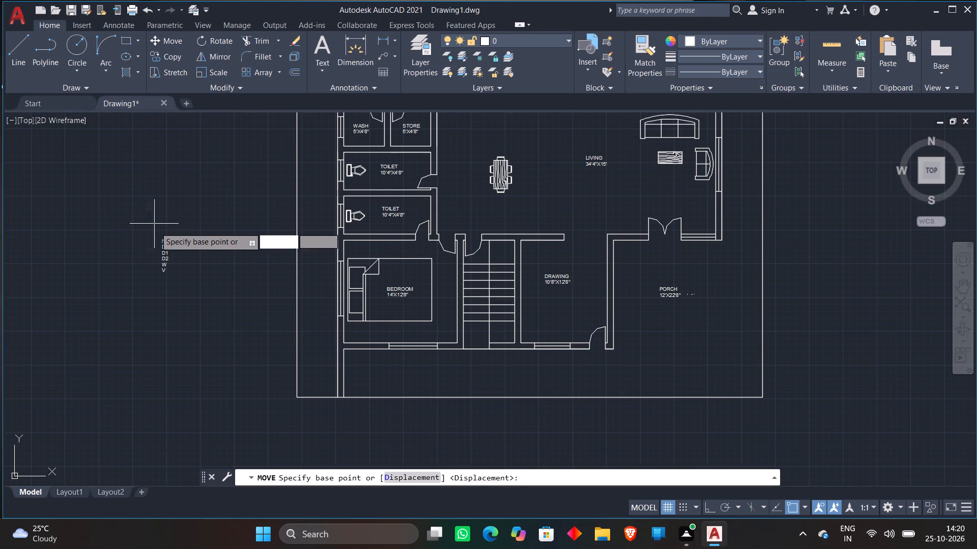
pyautogui.click(162, 241)
pyautogui.scroll(3, 616, 232)
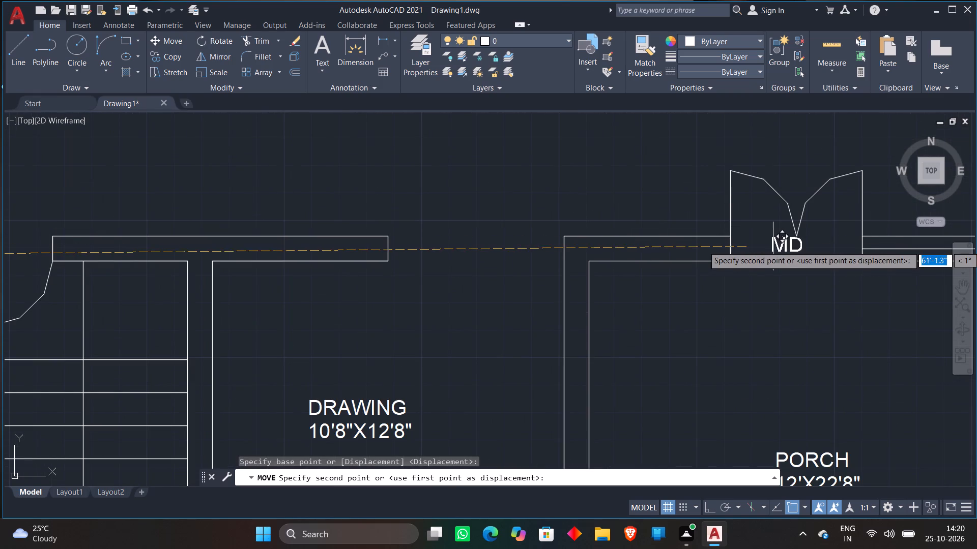
pyautogui.click(782, 253)
# Move the D tag from the text list into the drawing room's door opening in the bottom wall.
pyautogui.scroll(-4, 413, 148)
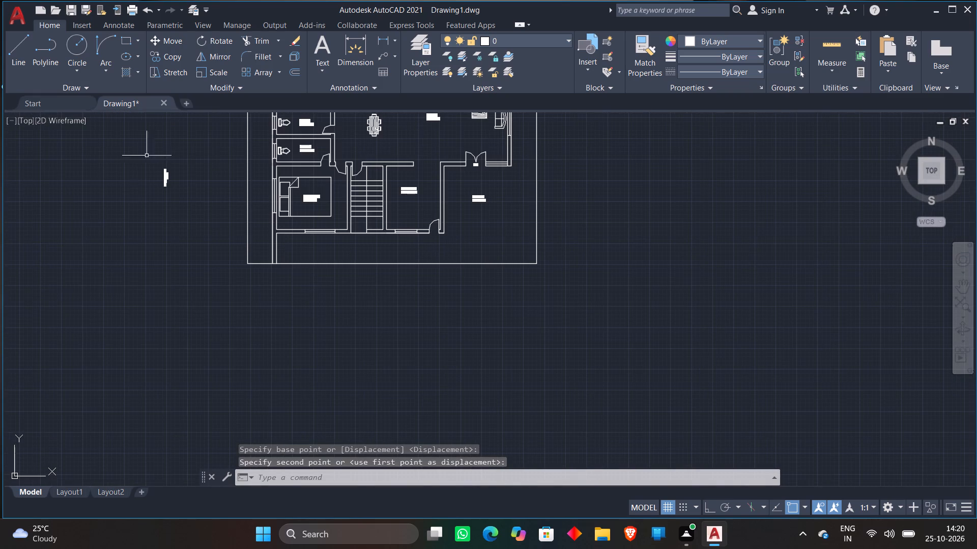
pyautogui.scroll(3, 179, 166)
pyautogui.click(113, 182)
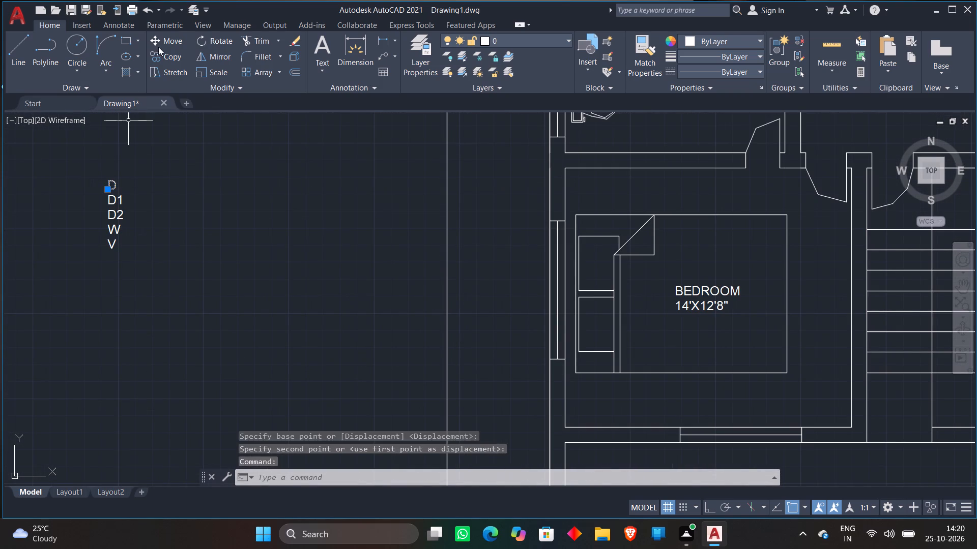
pyautogui.click(159, 45)
pyautogui.click(140, 177)
pyautogui.scroll(-4, 170, 163)
pyautogui.scroll(3, 408, 221)
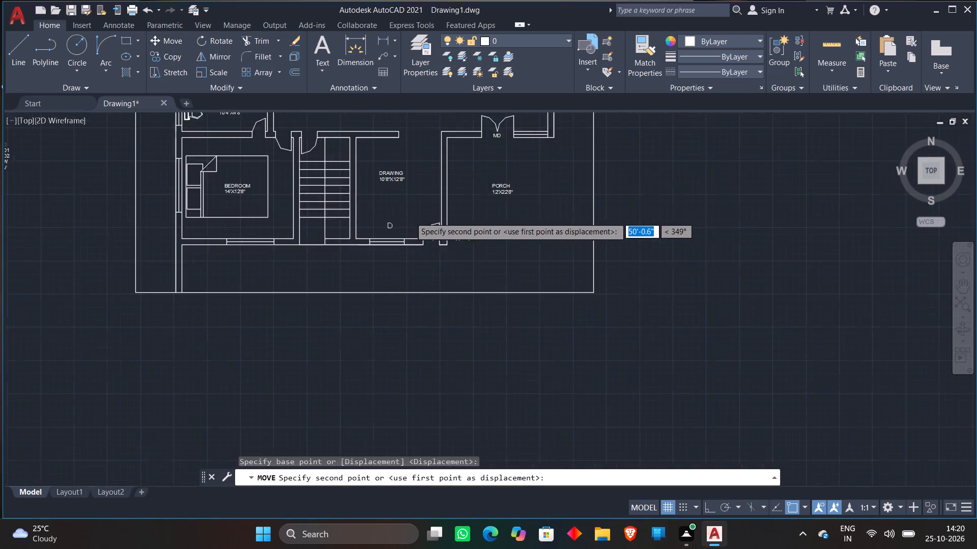
pyautogui.scroll(2, 410, 217)
pyautogui.click(614, 353)
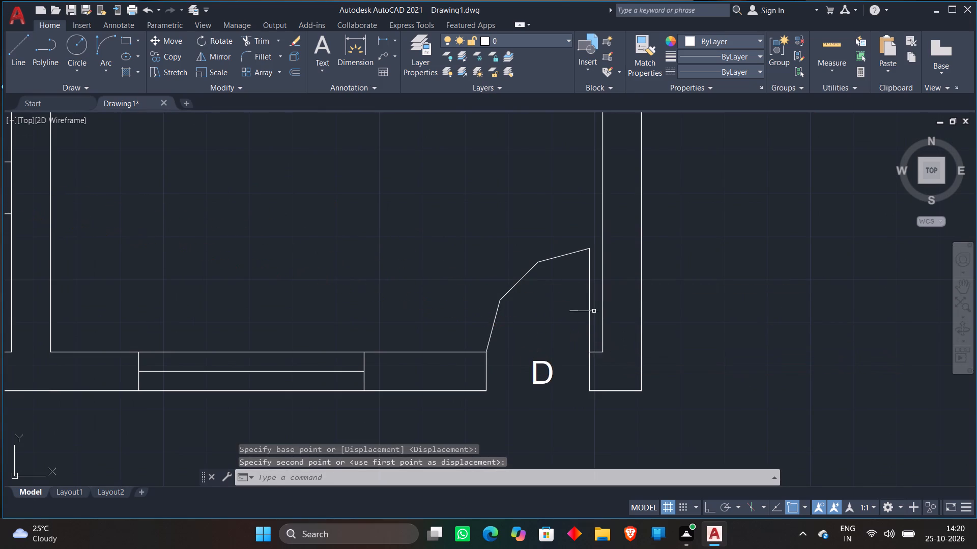
# Move the D1 tag from the text list into the door opening at the top of the staircase.
pyautogui.scroll(-3, 585, 311)
pyautogui.scroll(-1, 383, 284)
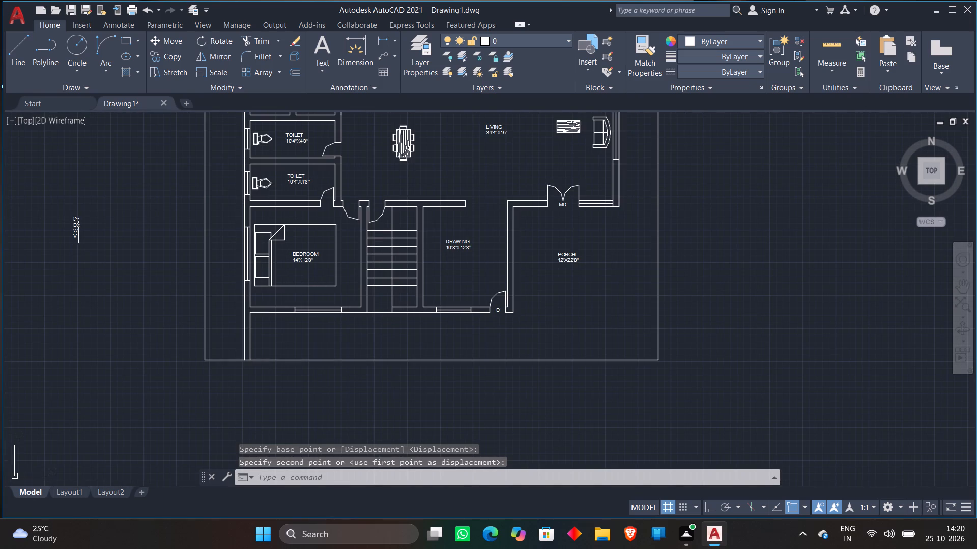
pyautogui.click(78, 219)
pyautogui.click(159, 42)
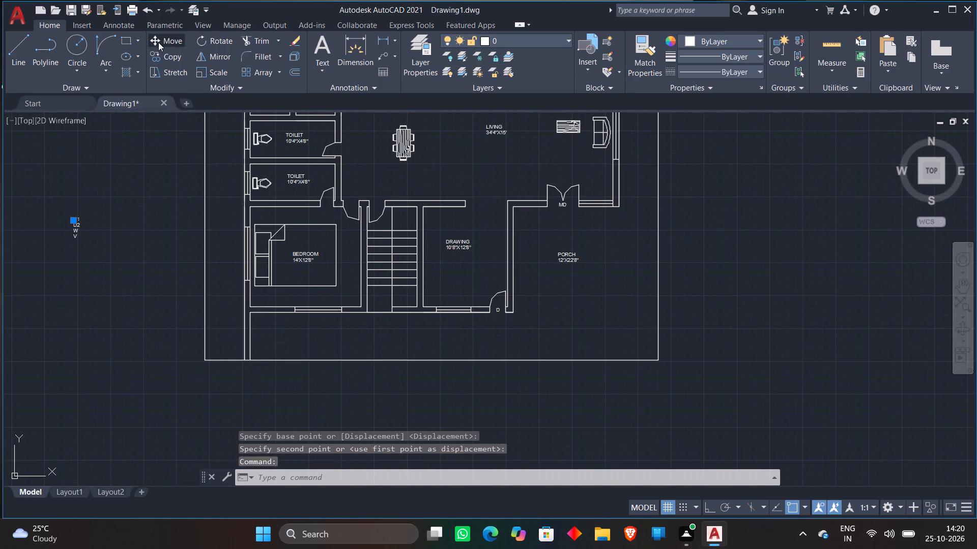
pyautogui.click(76, 219)
pyautogui.scroll(4, 377, 198)
pyautogui.click(365, 220)
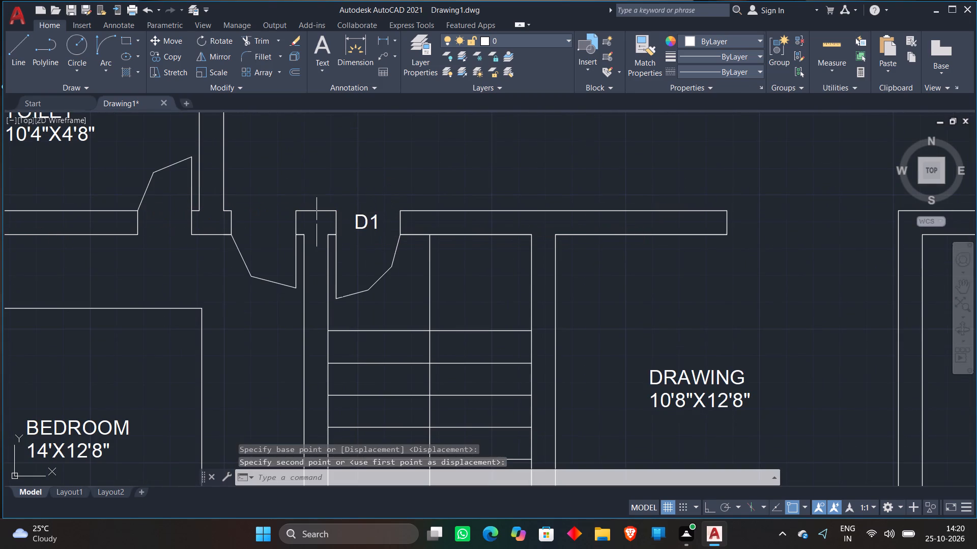
# Copy the D1 tag to the lower bedroom door, the kitchen's outer door and the doors of the two upper bedrooms.
pyautogui.click(359, 223)
pyautogui.rightClick(371, 212)
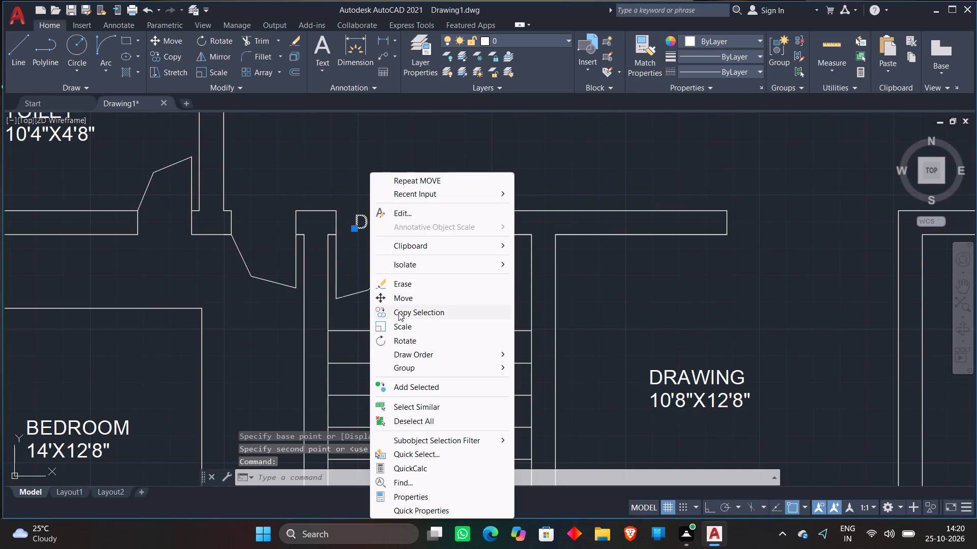
pyautogui.click(398, 312)
pyautogui.click(382, 235)
pyautogui.click(282, 238)
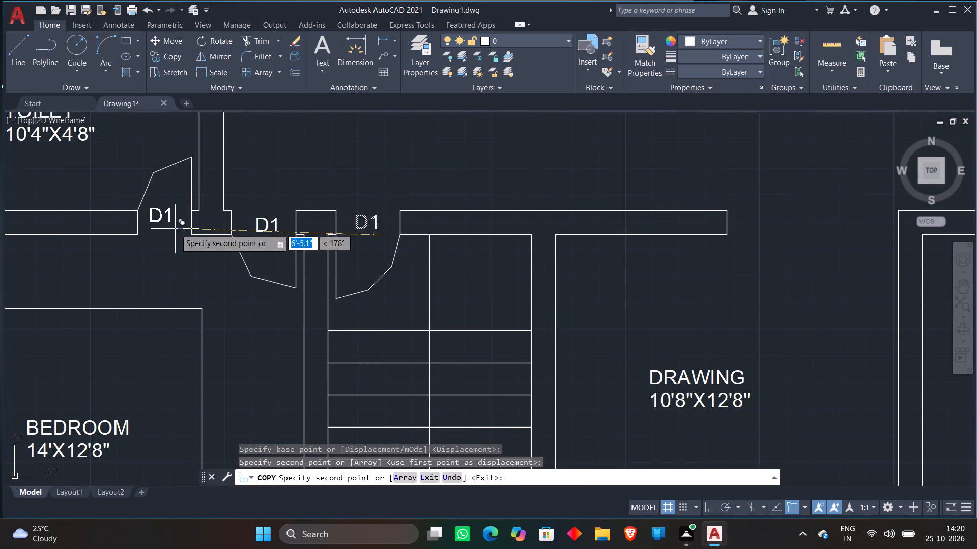
pyautogui.scroll(-2, 223, 219)
pyautogui.scroll(-1, 266, 206)
pyautogui.moveTo(264, 174); pyautogui.dragTo(264, 226, button='middle')
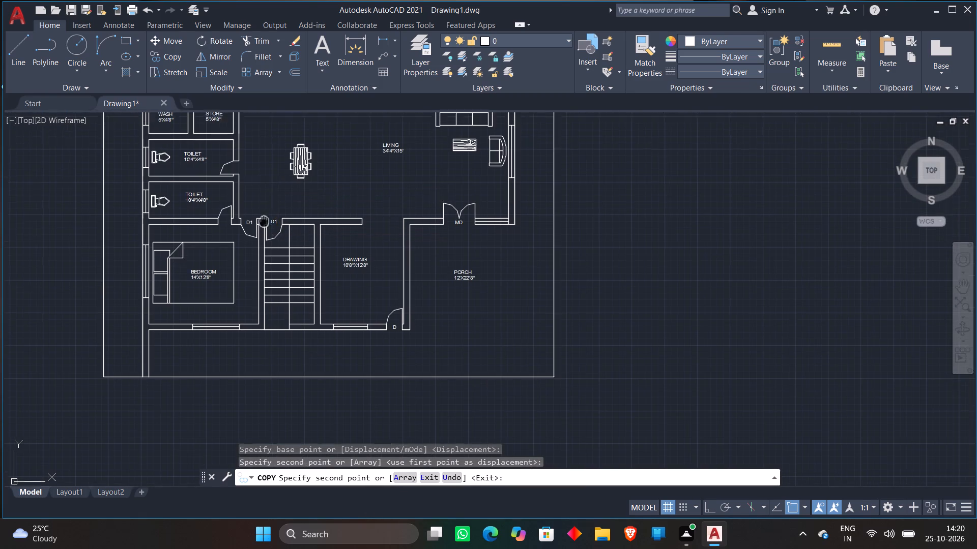
pyautogui.moveTo(264, 226); pyautogui.dragTo(266, 279, button='middle')
pyautogui.scroll(2, 198, 171)
pyautogui.click(80, 202)
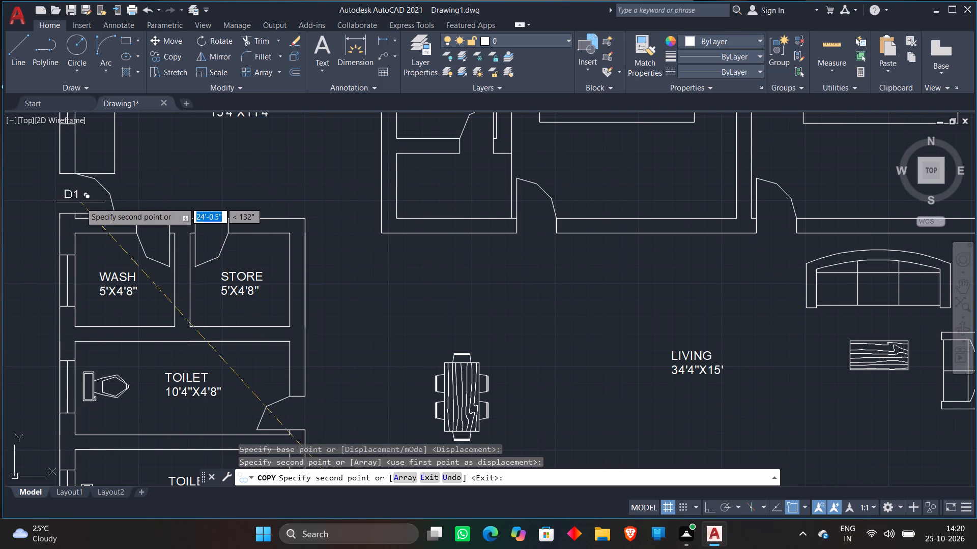
pyautogui.click(545, 230)
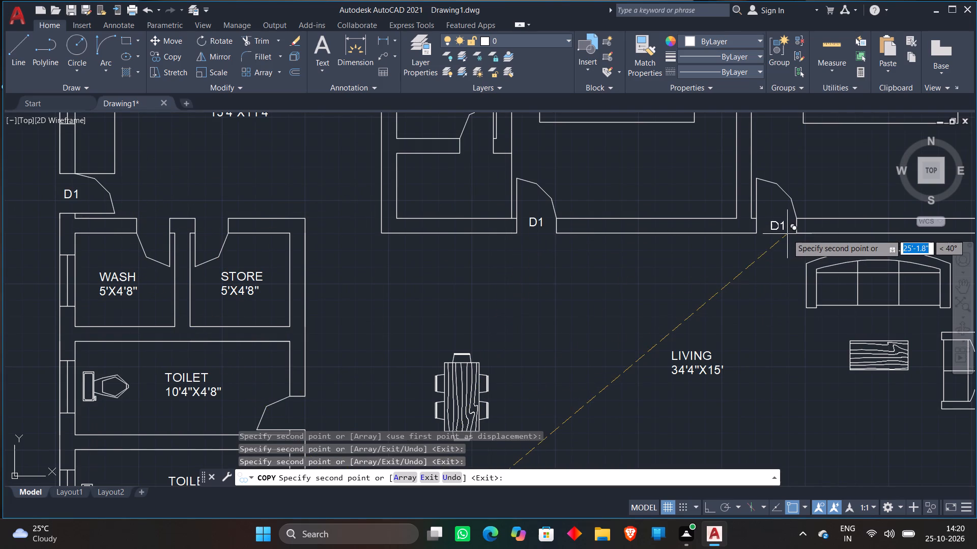
pyautogui.click(786, 234)
pyautogui.press('space')
pyautogui.scroll(-3, 736, 230)
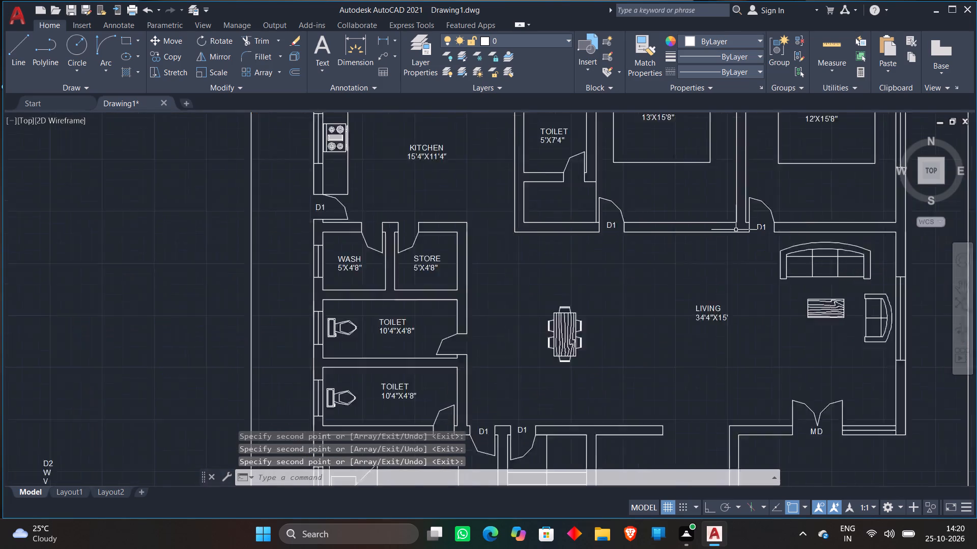
# Copy the D2 tag from the text list to the door openings of the two 10'4"X4'8" toilets.
pyautogui.scroll(3, 479, 340)
pyautogui.click(440, 268)
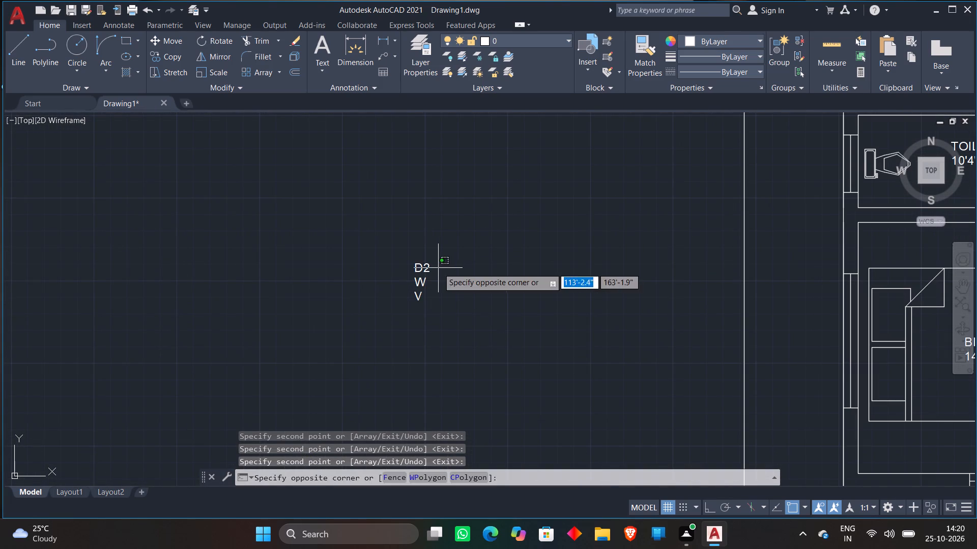
pyautogui.click(416, 265)
pyautogui.rightClick(455, 222)
pyautogui.click(485, 312)
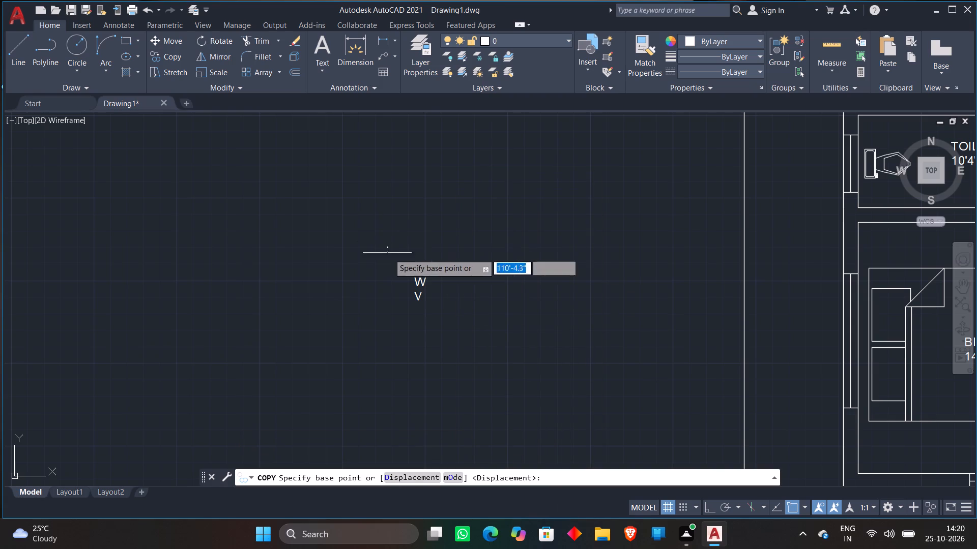
pyautogui.click(425, 272)
pyautogui.scroll(-2, 453, 228)
pyautogui.moveTo(453, 229); pyautogui.dragTo(296, 270, button='middle')
pyautogui.scroll(3, 551, 202)
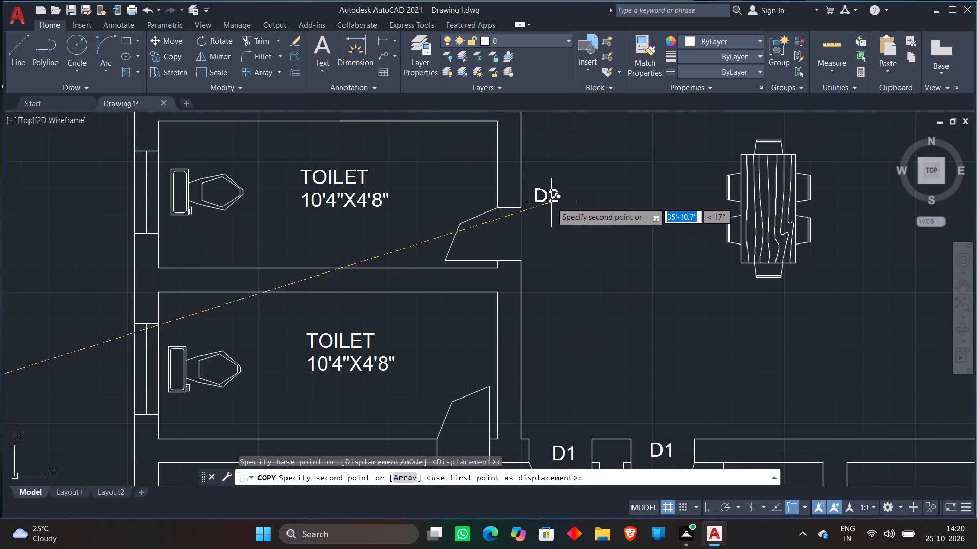
pyautogui.click(518, 238)
pyautogui.scroll(-2, 552, 211)
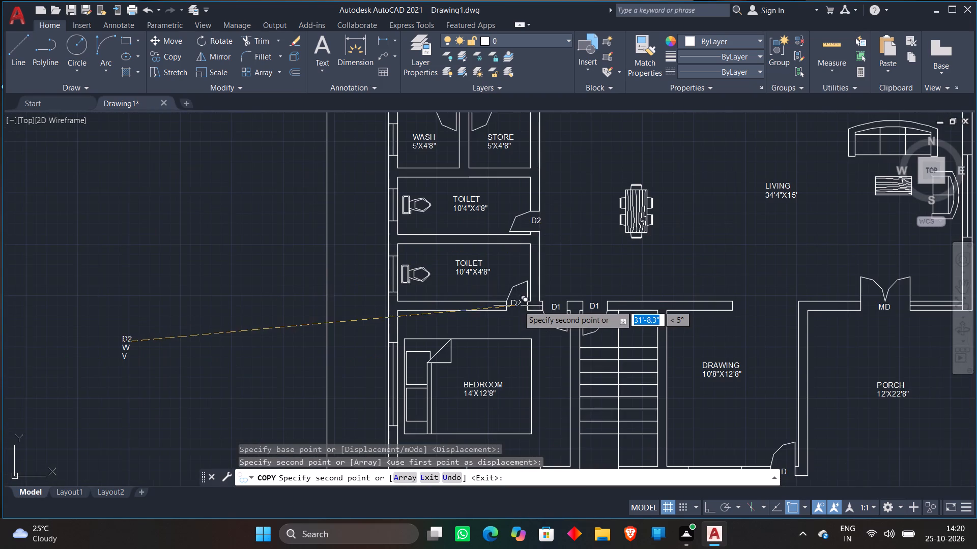
pyautogui.scroll(2, 518, 306)
pyautogui.click(519, 317)
# Continue copying the D2 tag to the doors of the 5'X7'4" toilet, the wash and the store.
pyautogui.scroll(-3, 758, 228)
pyautogui.moveTo(747, 227); pyautogui.dragTo(694, 331, button='middle')
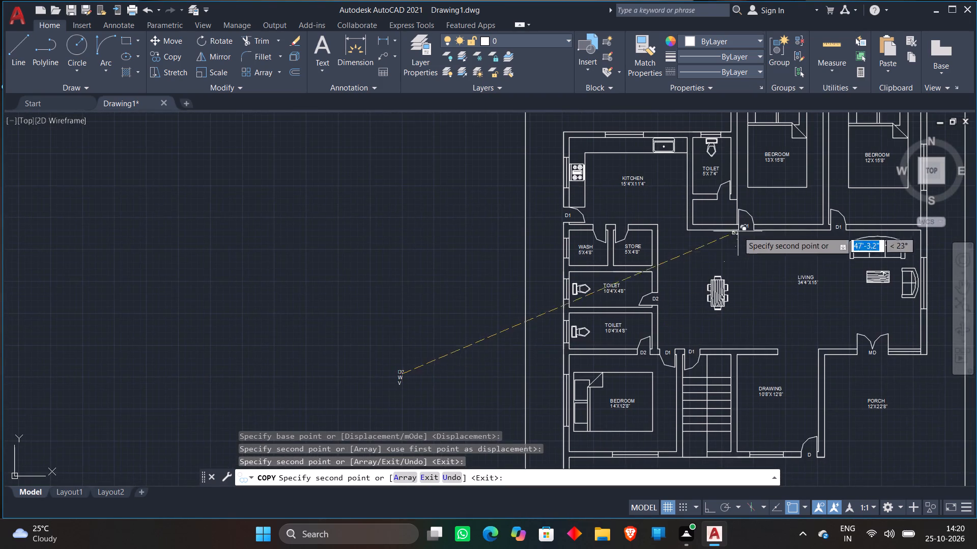
pyautogui.scroll(1, 741, 216)
pyautogui.scroll(3, 714, 182)
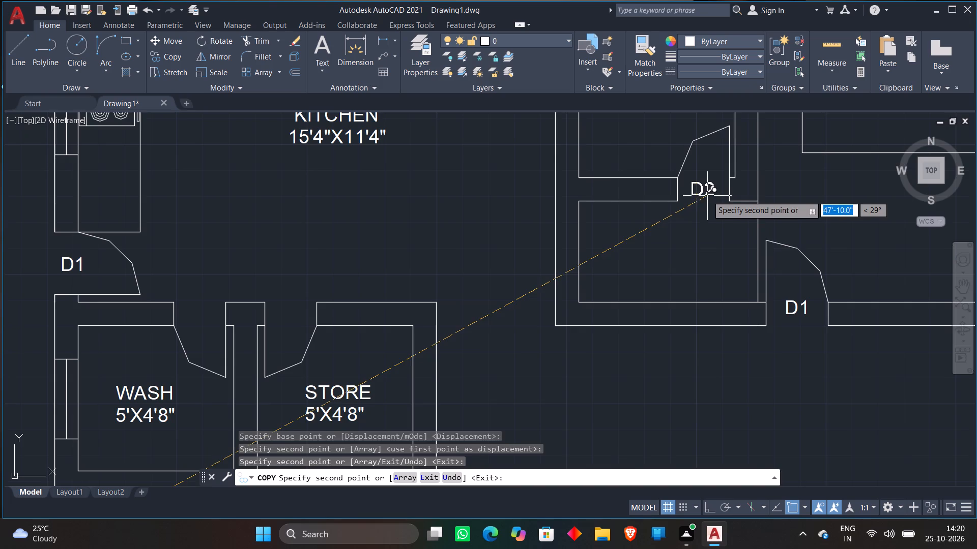
pyautogui.click(708, 196)
pyautogui.scroll(-2, 712, 193)
pyautogui.scroll(2, 509, 284)
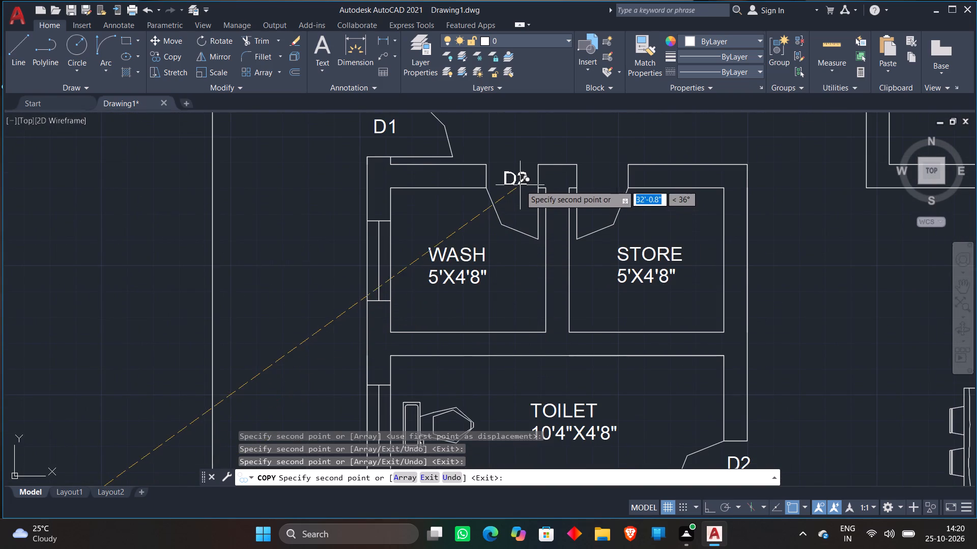
pyautogui.click(520, 184)
pyautogui.click(611, 185)
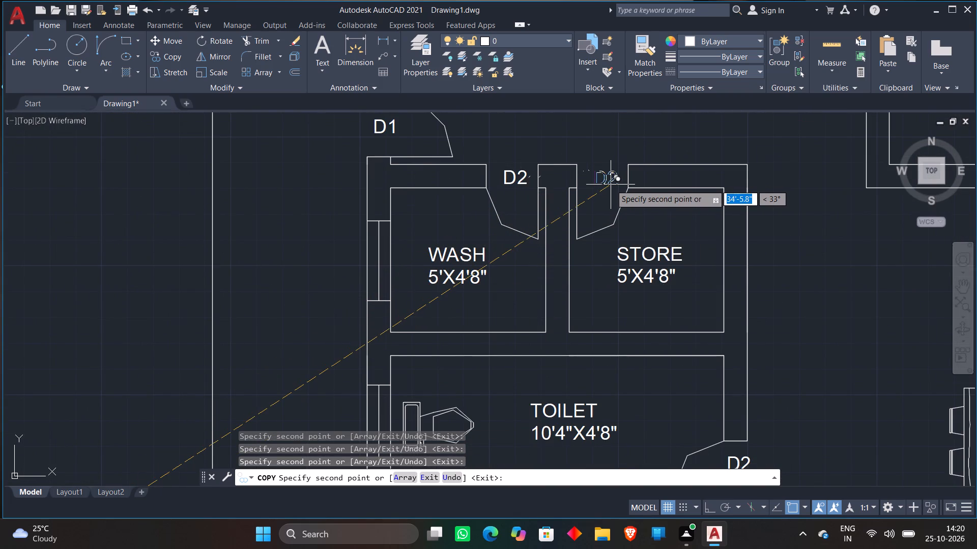
pyautogui.press('space')
# Move the W tag from the text list to just below the lower bedroom's bottom-wall window.
pyautogui.scroll(-3, 606, 181)
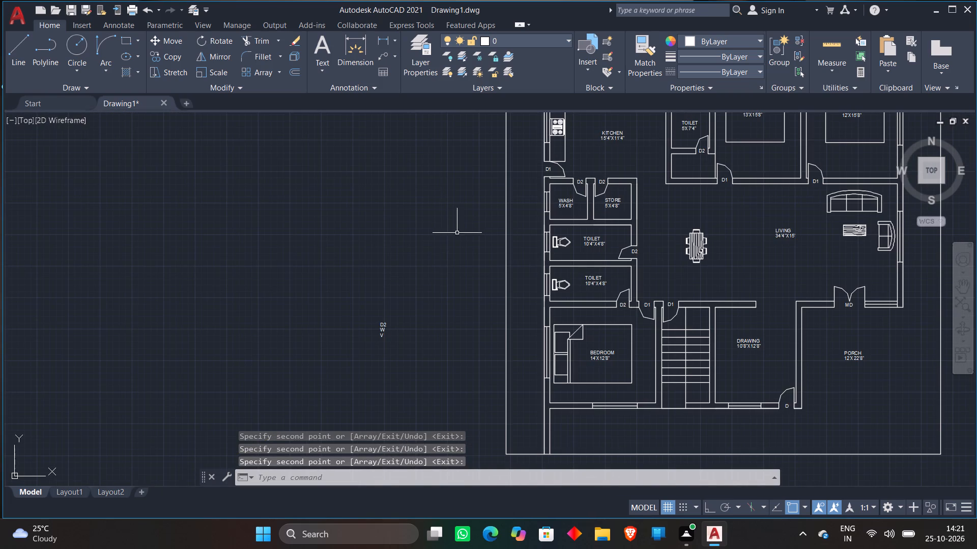
pyautogui.click(382, 329)
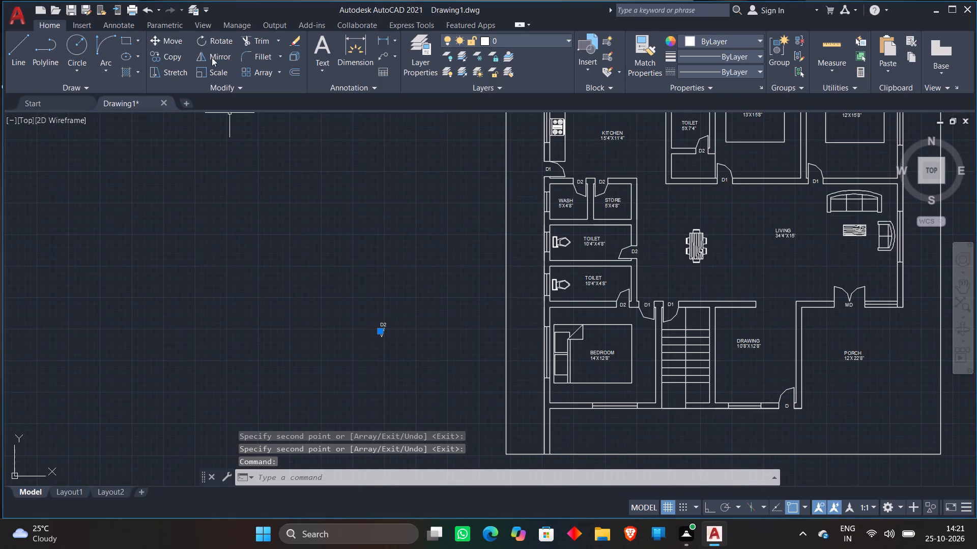
pyautogui.click(173, 37)
pyautogui.scroll(2, 380, 271)
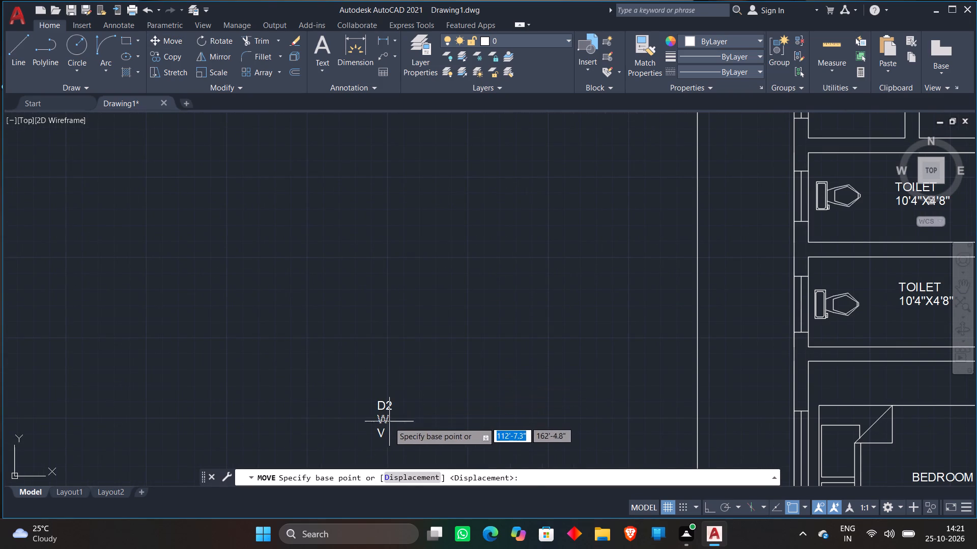
pyautogui.click(384, 422)
pyautogui.scroll(-2, 516, 329)
pyautogui.moveTo(514, 329); pyautogui.dragTo(325, 276, button='middle')
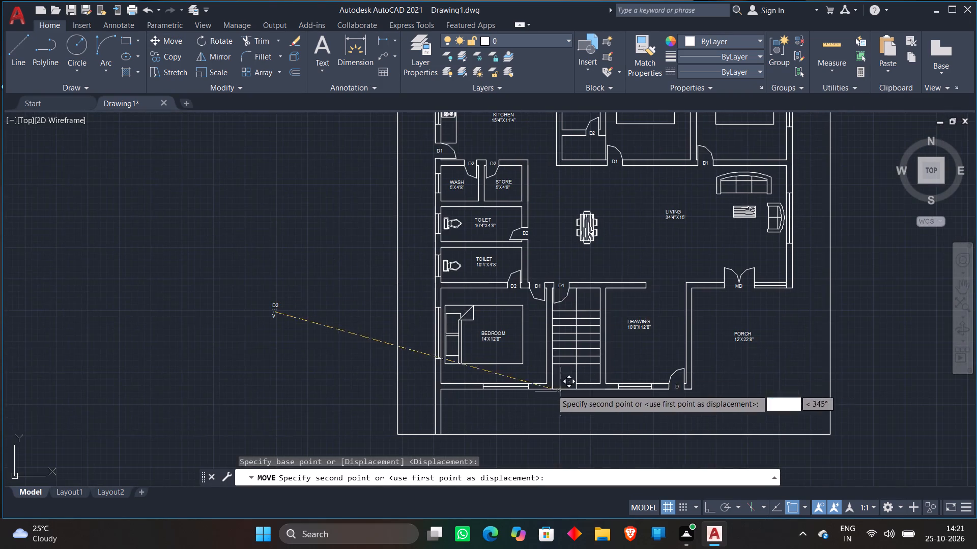
pyautogui.scroll(3, 541, 388)
pyautogui.click(409, 415)
# Copy the W tag to the drawing room's bottom window and the lower bedroom's left-wall window.
pyautogui.click(415, 413)
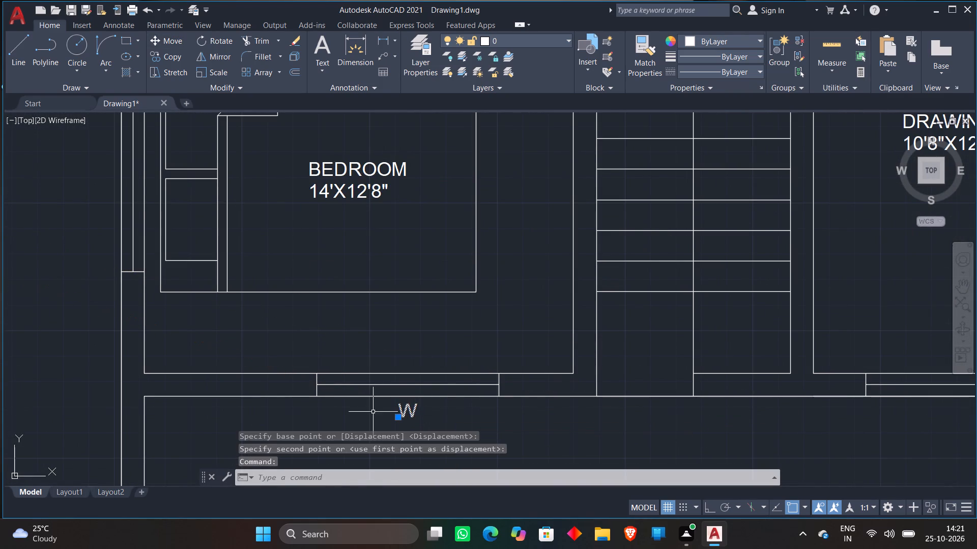
pyautogui.rightClick(373, 412)
pyautogui.click(435, 200)
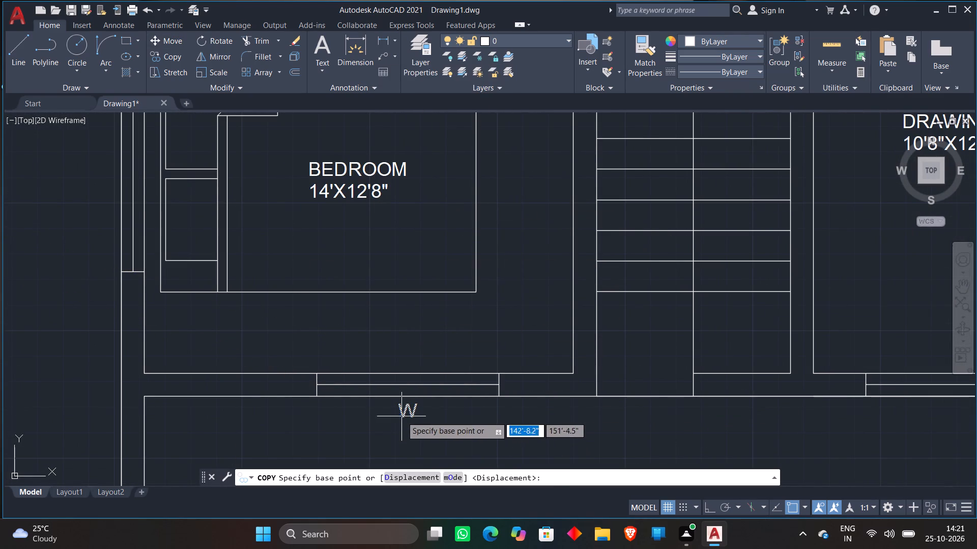
pyautogui.click(403, 416)
pyautogui.moveTo(805, 434); pyautogui.dragTo(399, 416, button='middle')
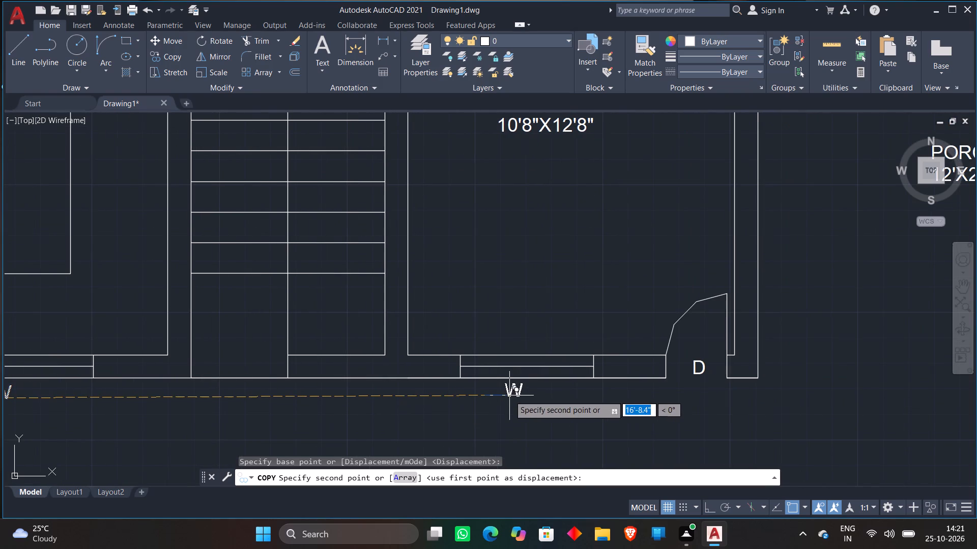
pyautogui.click(509, 395)
pyautogui.scroll(-3, 561, 247)
pyautogui.scroll(3, 339, 204)
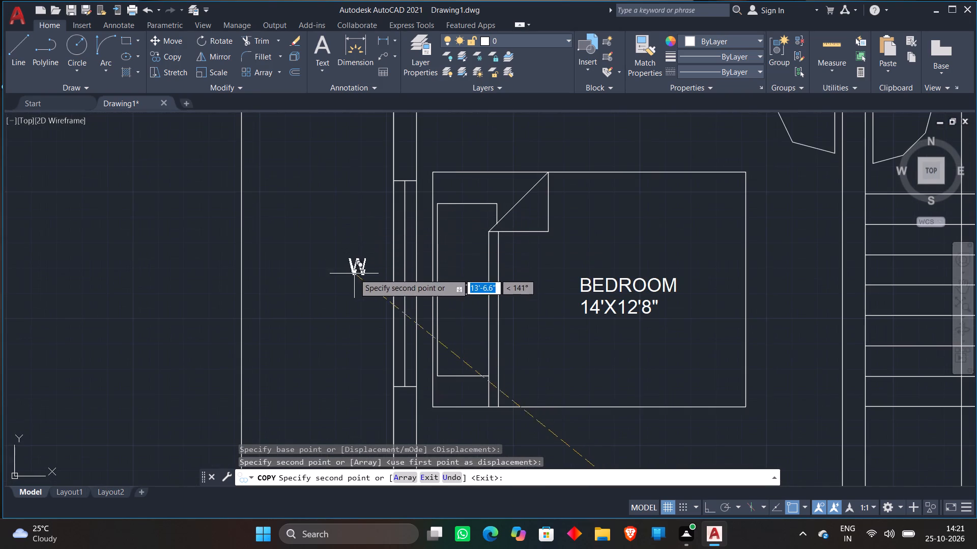
pyautogui.click(369, 290)
# Copy the W tag to the kitchen's left-wall window and its top-wall window.
pyautogui.scroll(-2, 351, 237)
pyautogui.moveTo(344, 232); pyautogui.dragTo(315, 362, button='middle')
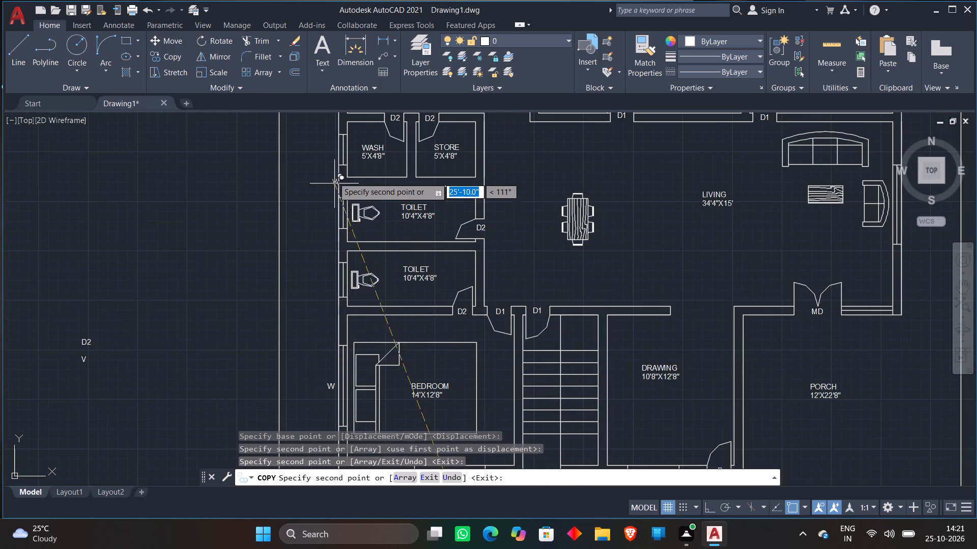
pyautogui.moveTo(325, 156); pyautogui.dragTo(278, 356, button='middle')
pyautogui.scroll(3, 276, 228)
pyautogui.click(291, 246)
pyautogui.scroll(-2, 277, 214)
pyautogui.moveTo(236, 288); pyautogui.dragTo(228, 320, button='middle')
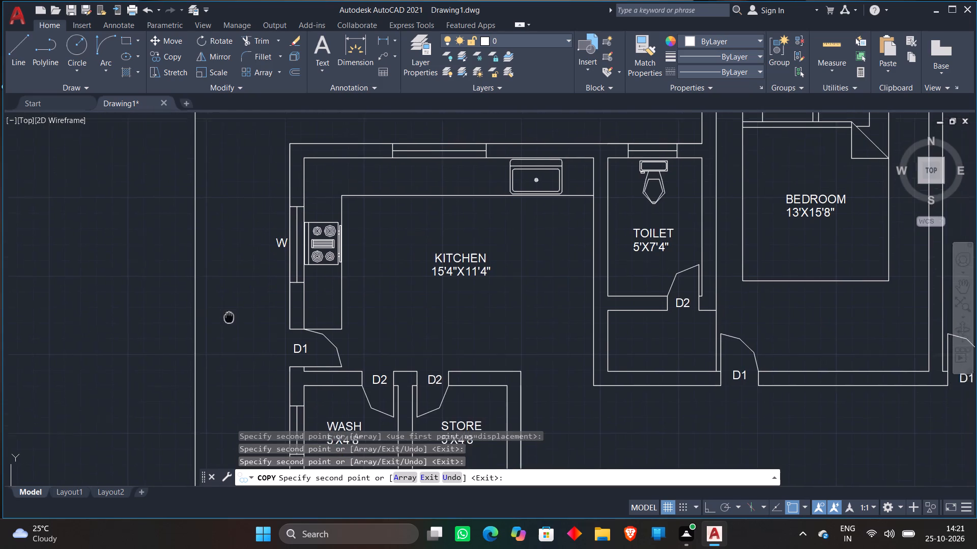
pyautogui.moveTo(228, 320); pyautogui.dragTo(226, 332, button='middle')
pyautogui.scroll(1, 438, 146)
pyautogui.click(420, 171)
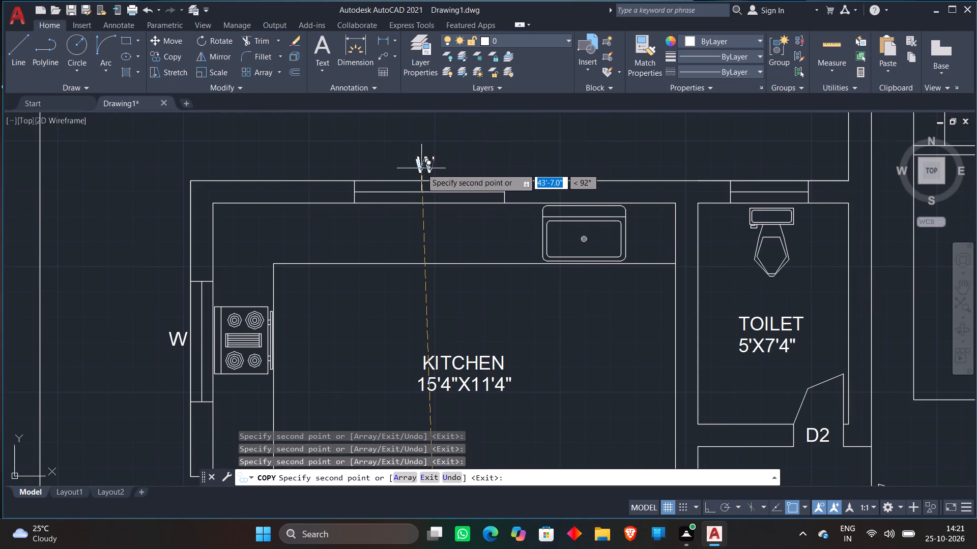
# Copy the W tag to the top windows of both upper bedrooms and the 12'X15'8" bedroom's right-wall window.
pyautogui.scroll(-3, 421, 168)
pyautogui.moveTo(421, 169); pyautogui.dragTo(244, 240, button='middle')
pyautogui.scroll(2, 476, 178)
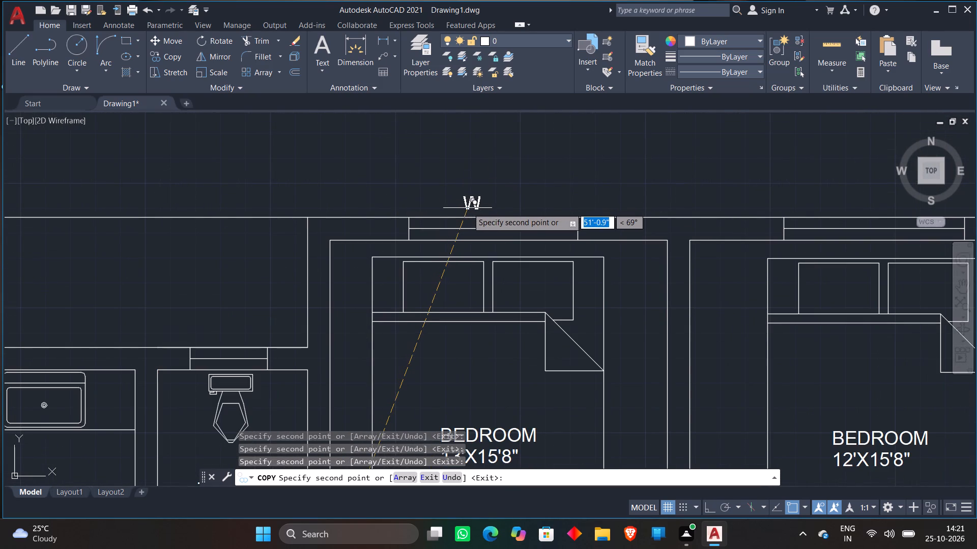
pyautogui.click(468, 208)
pyautogui.scroll(-1, 484, 170)
pyautogui.moveTo(484, 171); pyautogui.dragTo(293, 184, button='middle')
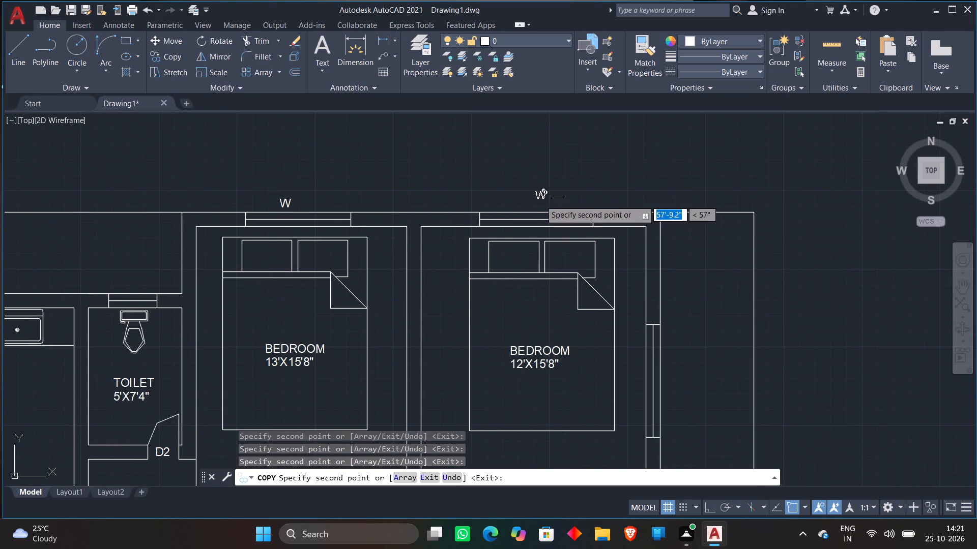
pyautogui.scroll(2, 524, 206)
pyautogui.click(533, 209)
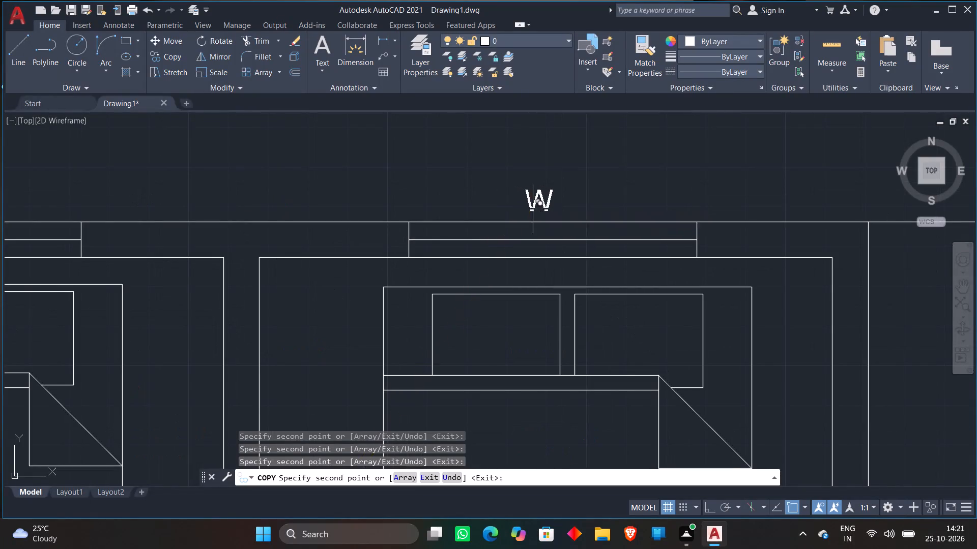
pyautogui.scroll(-4, 529, 170)
pyautogui.scroll(3, 586, 266)
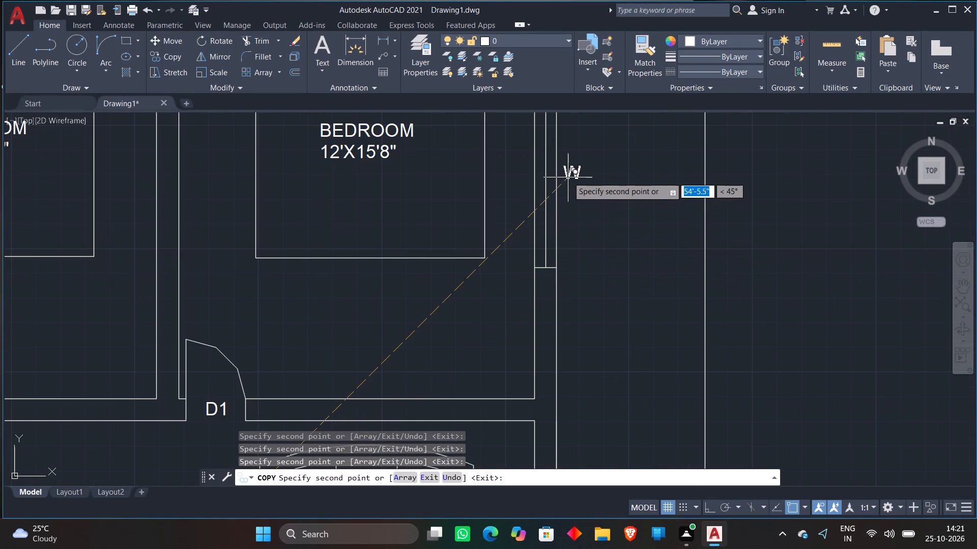
pyautogui.scroll(-1, 569, 174)
pyautogui.click(568, 169)
# Copy the W tag to the living area's right-wall window and the window beside the MD double door.
pyautogui.scroll(-2, 571, 172)
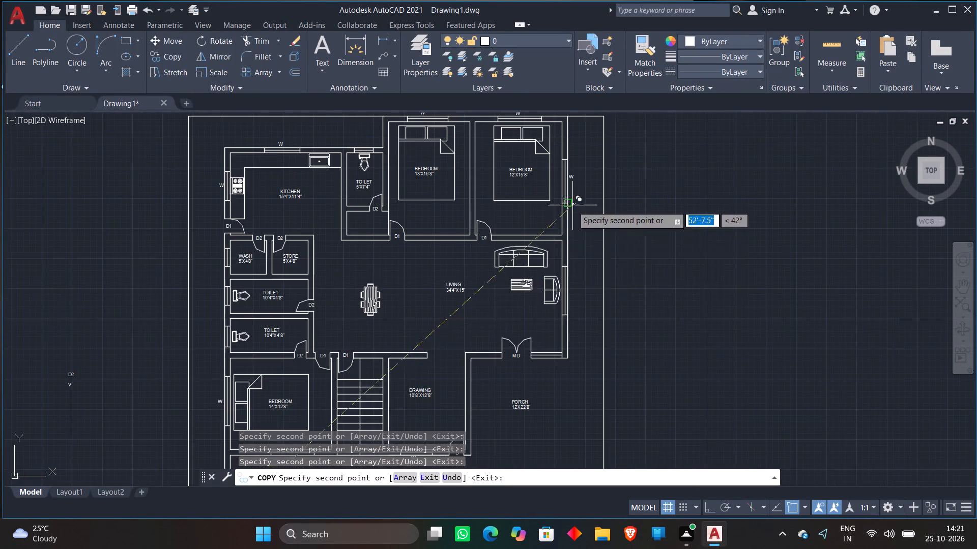
pyautogui.scroll(2, 571, 276)
pyautogui.click(566, 310)
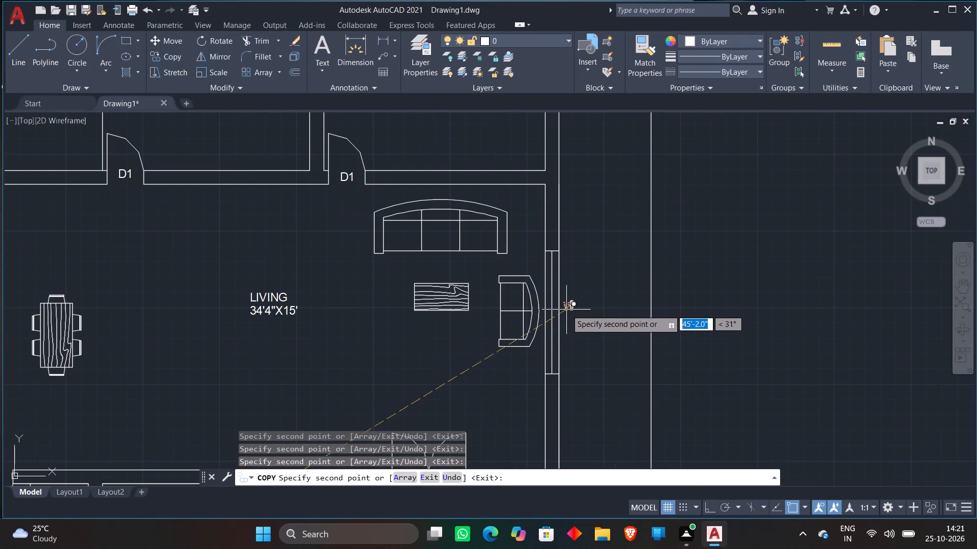
pyautogui.scroll(-3, 583, 248)
pyautogui.scroll(5, 554, 315)
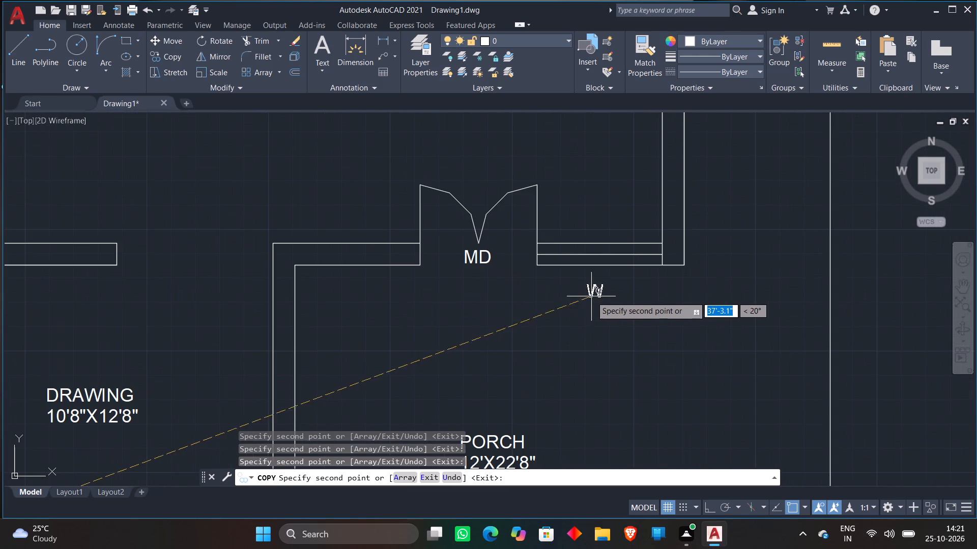
pyautogui.click(597, 282)
pyautogui.scroll(-4, 588, 219)
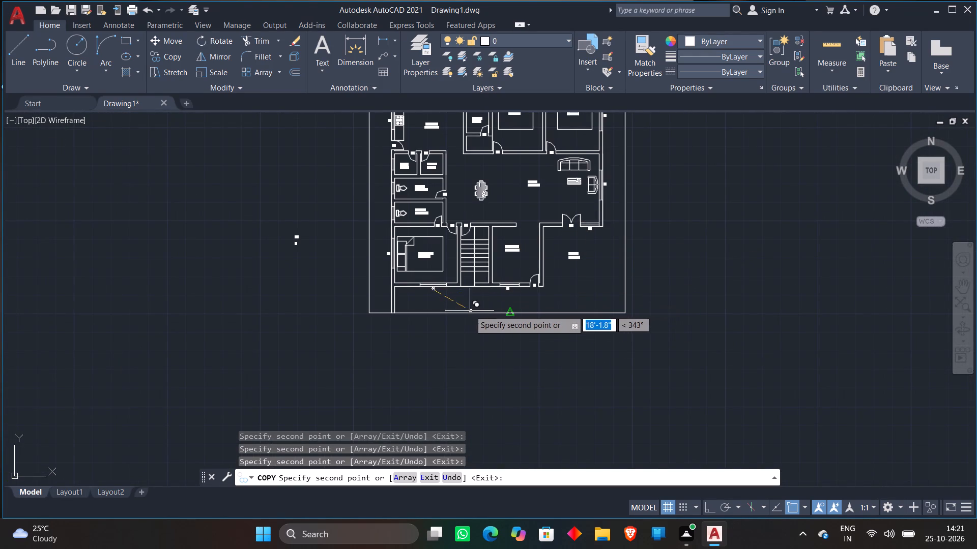
pyautogui.press('space')
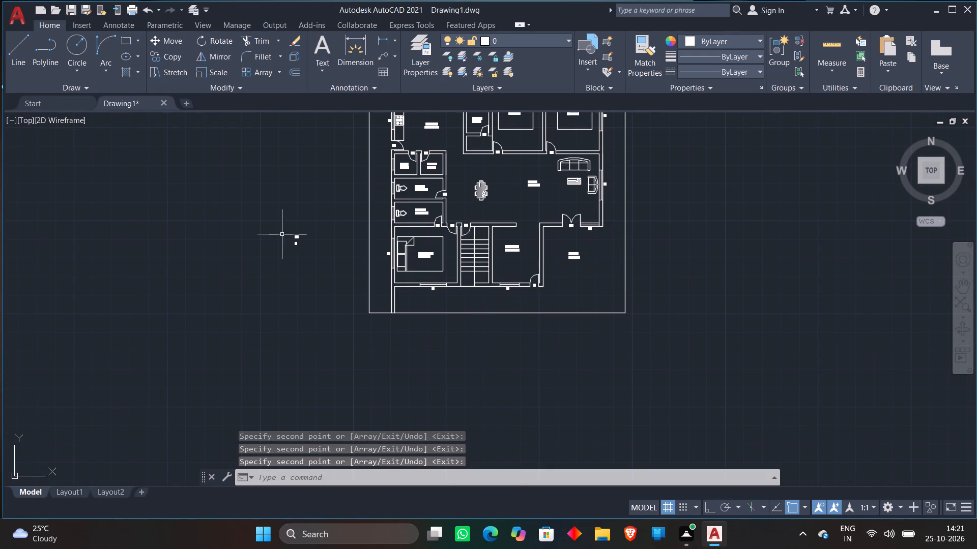
# Delete the leftover D2 tag from the text list beside the plan.
pyautogui.click(296, 237)
pyautogui.press('Delete')
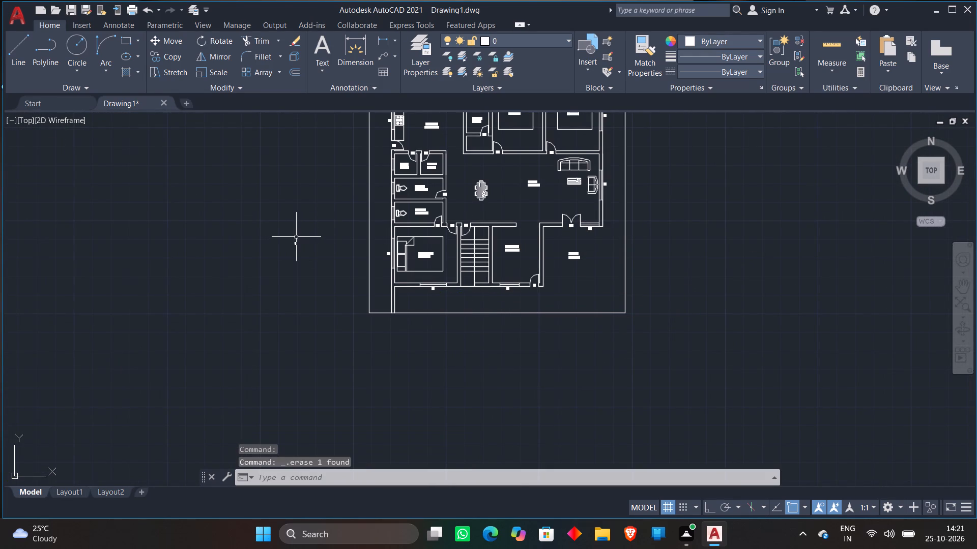
# Move the V tag from the text list to the left-wall ventilator of the lower 10'4"X4'8" toilet.
pyautogui.click(274, 184)
pyautogui.click(323, 290)
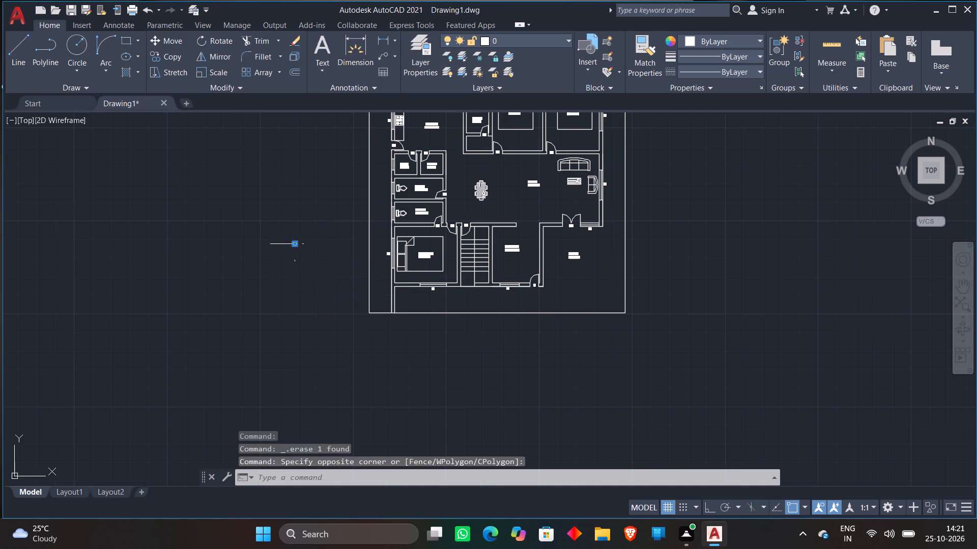
pyautogui.click(168, 41)
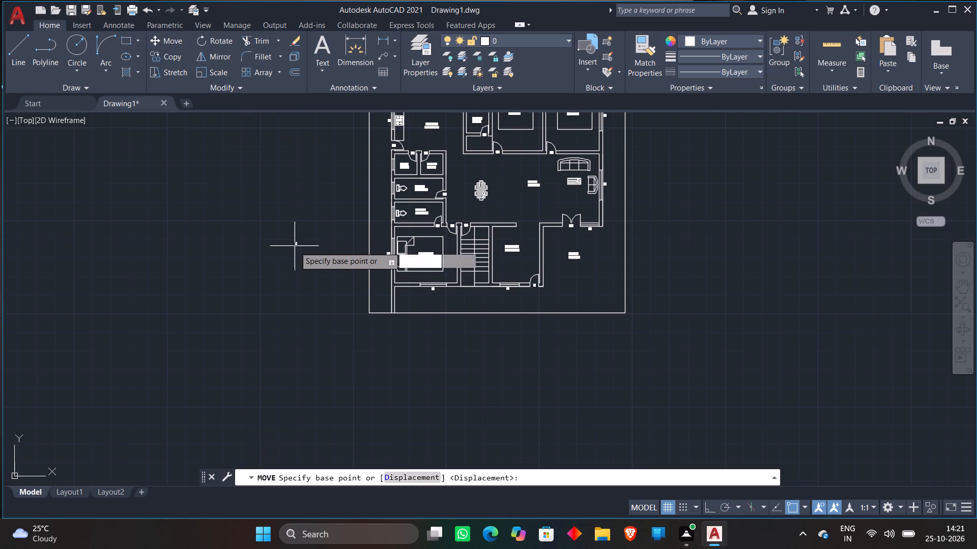
pyautogui.click(296, 245)
pyautogui.scroll(4, 387, 189)
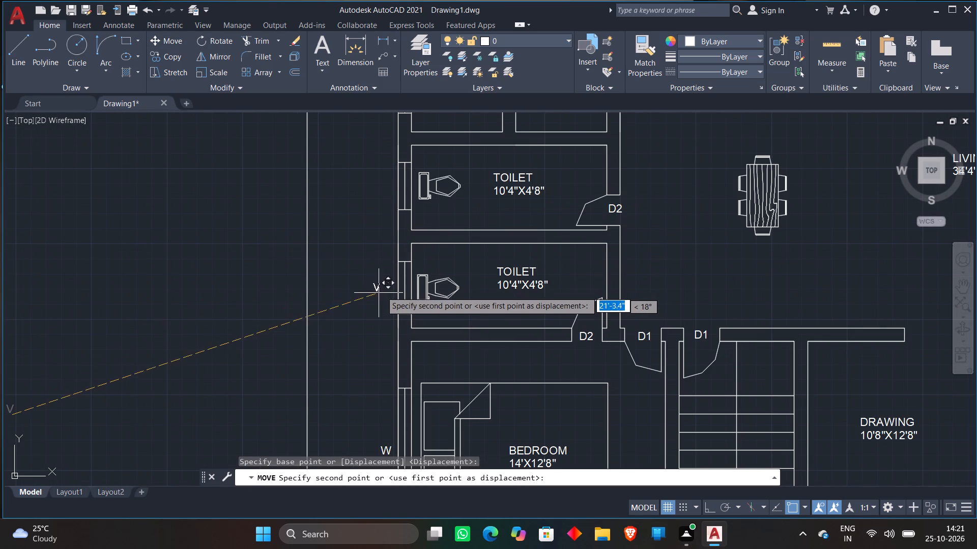
pyautogui.click(389, 294)
# Place the V tag being moved beside the left-wall ventilator of the lower 10'4"X4'8" toilet.
pyautogui.click(383, 289)
# Copy the V tag to the ventilators of the upper 10'4"X4'8" toilet, the wash room and the 5'X7'4" toilet.
pyautogui.rightClick(362, 266)
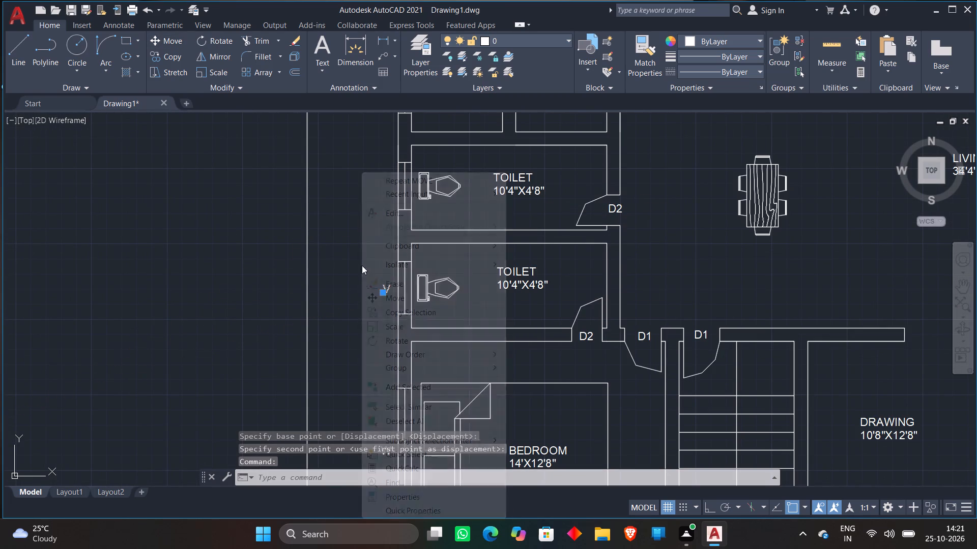
pyautogui.click(375, 312)
pyautogui.click(387, 288)
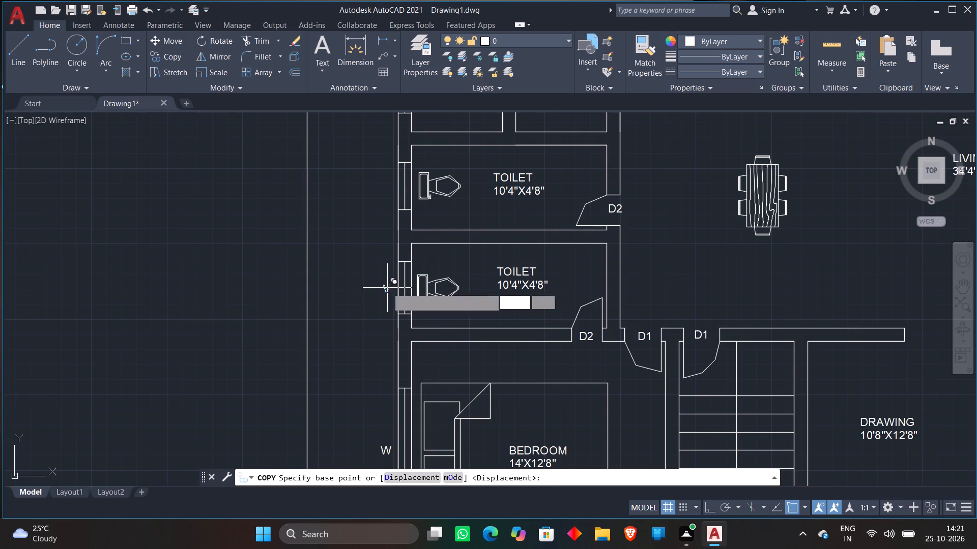
pyautogui.click(387, 185)
pyautogui.scroll(-2, 367, 193)
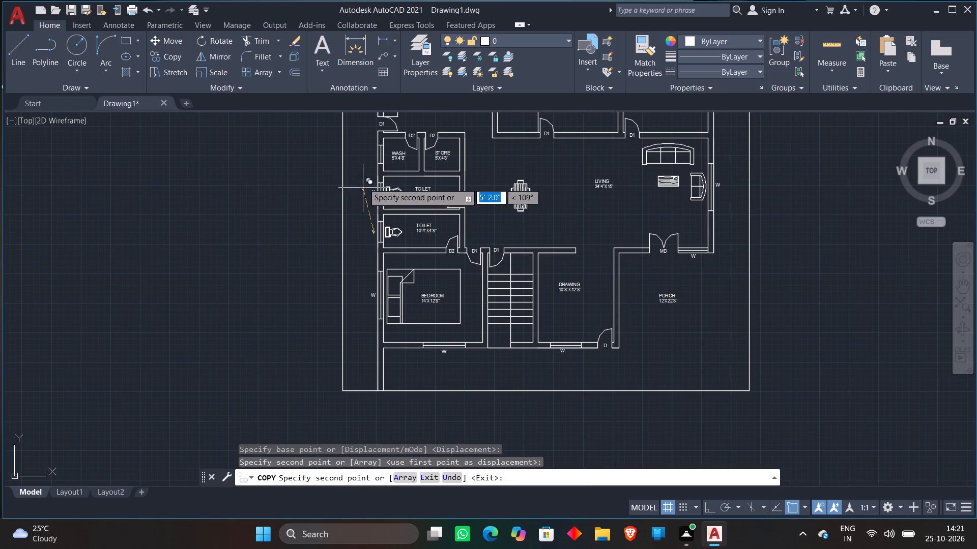
pyautogui.moveTo(364, 160); pyautogui.dragTo(362, 213, button='middle')
pyautogui.scroll(2, 370, 205)
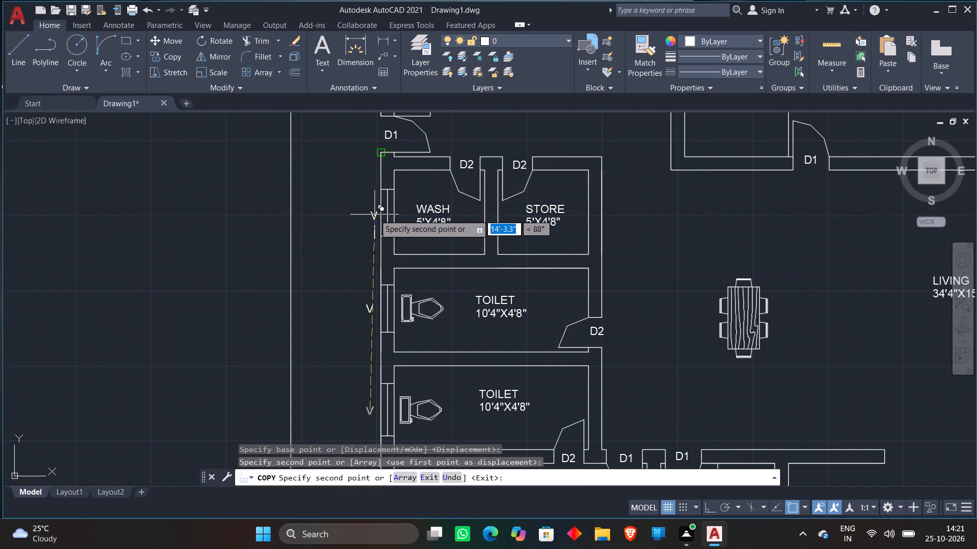
pyautogui.scroll(1, 374, 213)
pyautogui.click(374, 212)
pyautogui.scroll(-2, 367, 197)
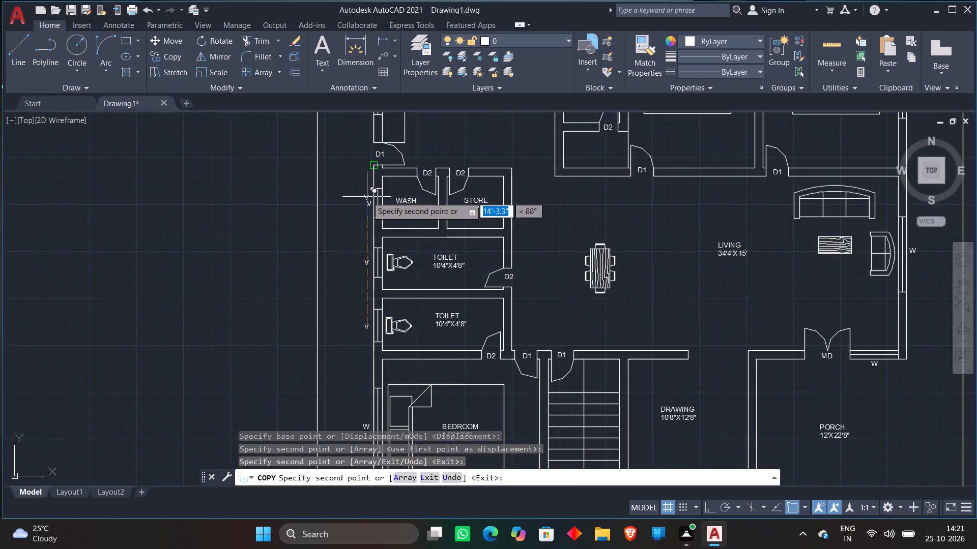
pyautogui.moveTo(367, 198); pyautogui.dragTo(360, 245, button='middle')
pyautogui.scroll(-2, 495, 171)
pyautogui.scroll(4, 537, 120)
pyautogui.click(480, 206)
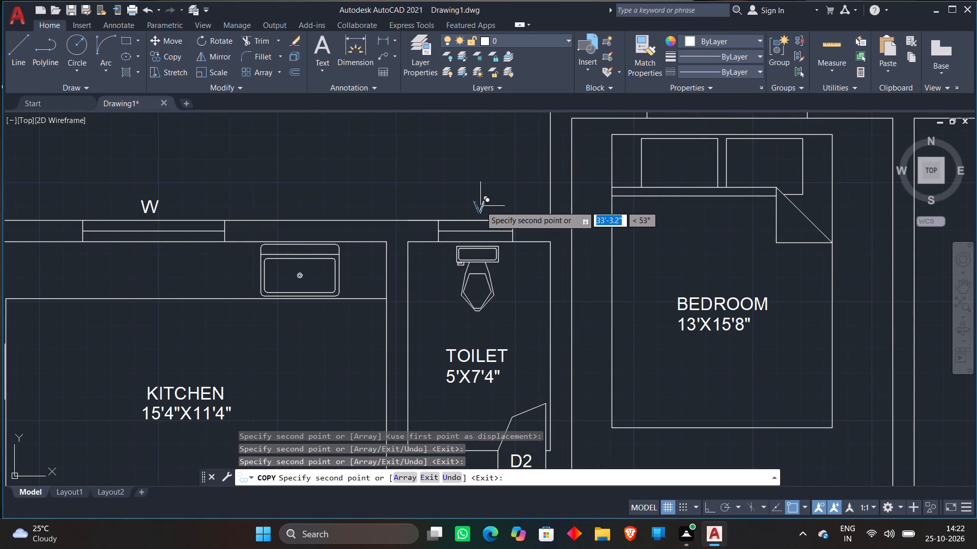
pyautogui.press('space')
# Save the drawing as 111111 in New folder on the Desktop.
pyautogui.scroll(-5, 480, 207)
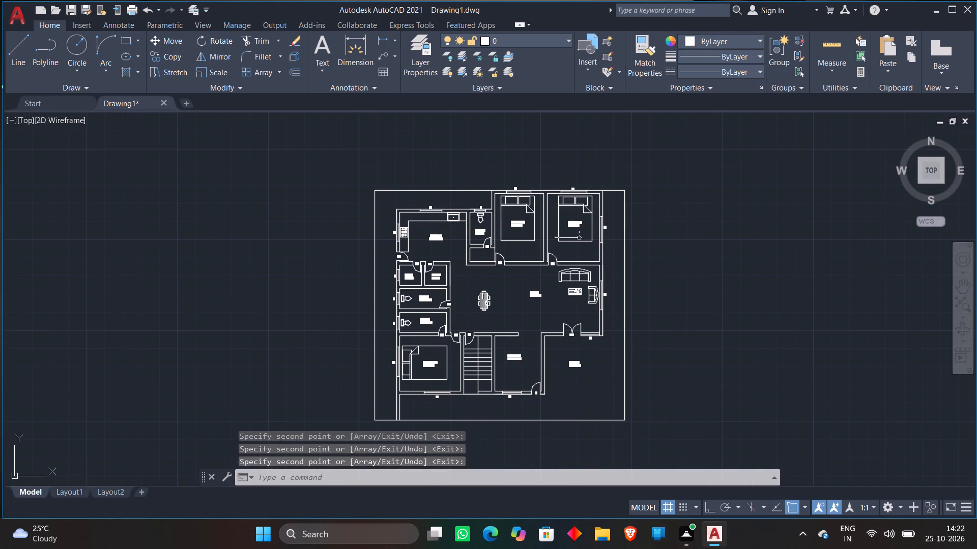
pyautogui.hotkey('ctrl', 's')
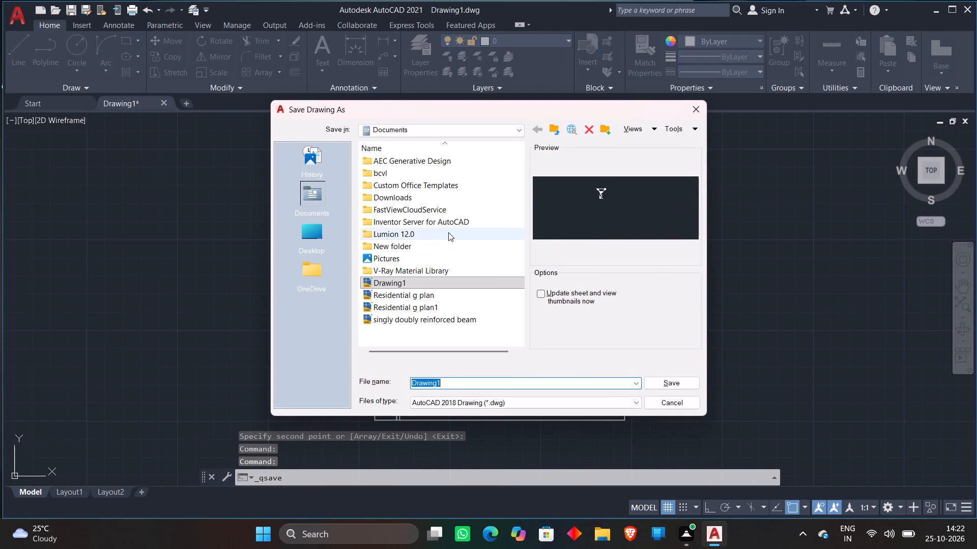
pyautogui.click(313, 234)
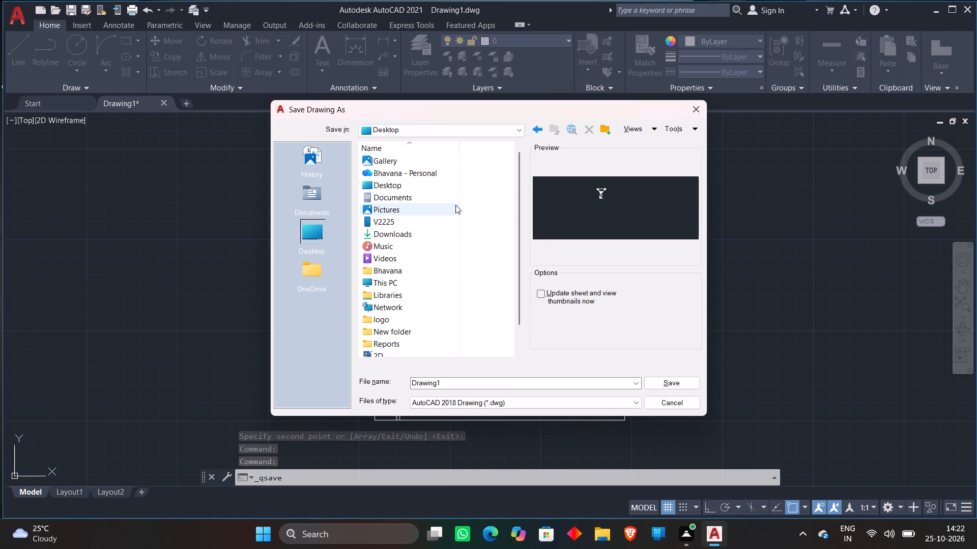
pyautogui.doubleClick(396, 331)
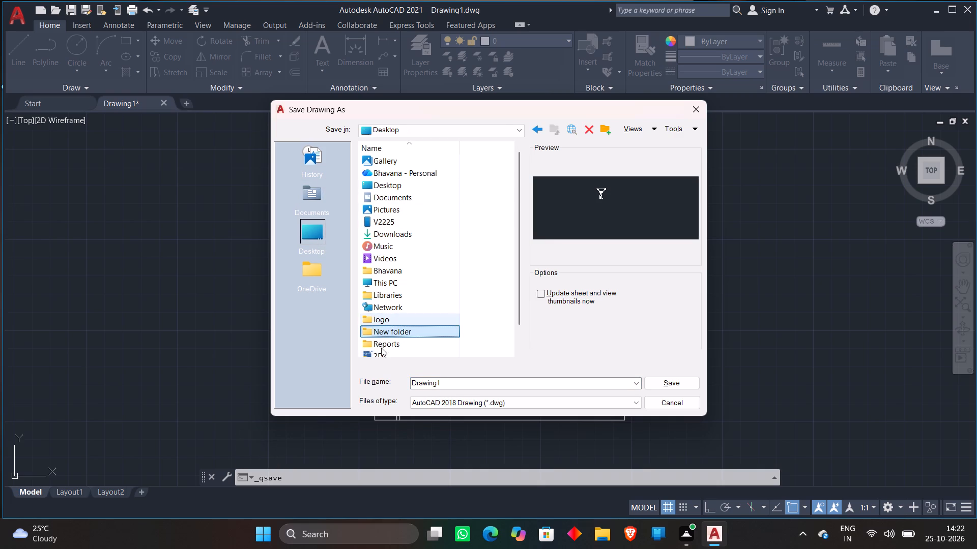
pyautogui.doubleClick(390, 332)
pyautogui.click(449, 378)
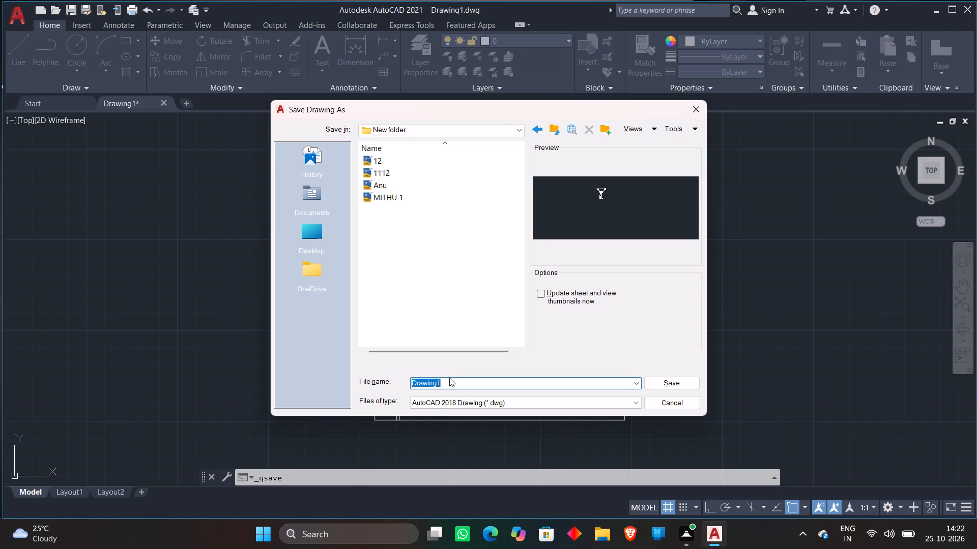
pyautogui.press('BackSpace')
pyautogui.write('11')
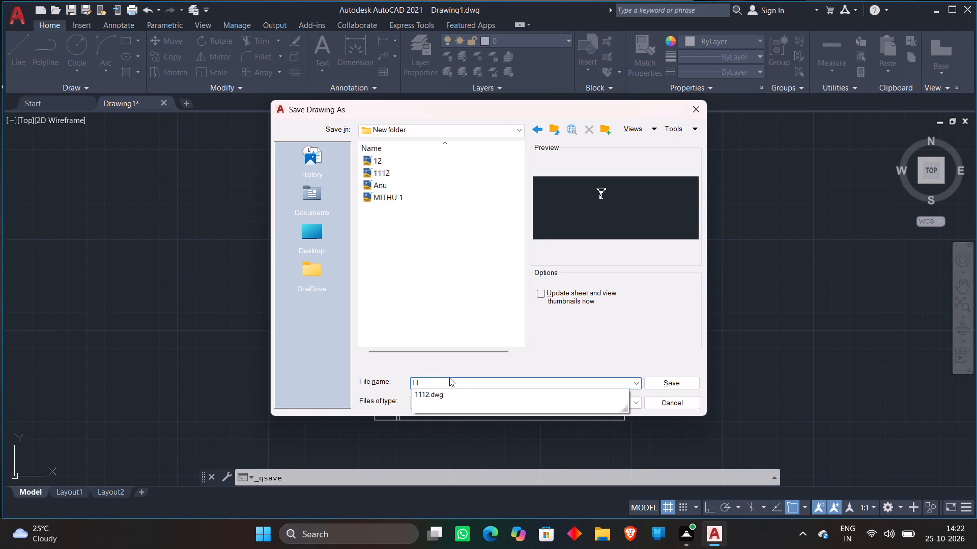
pyautogui.write('1111')
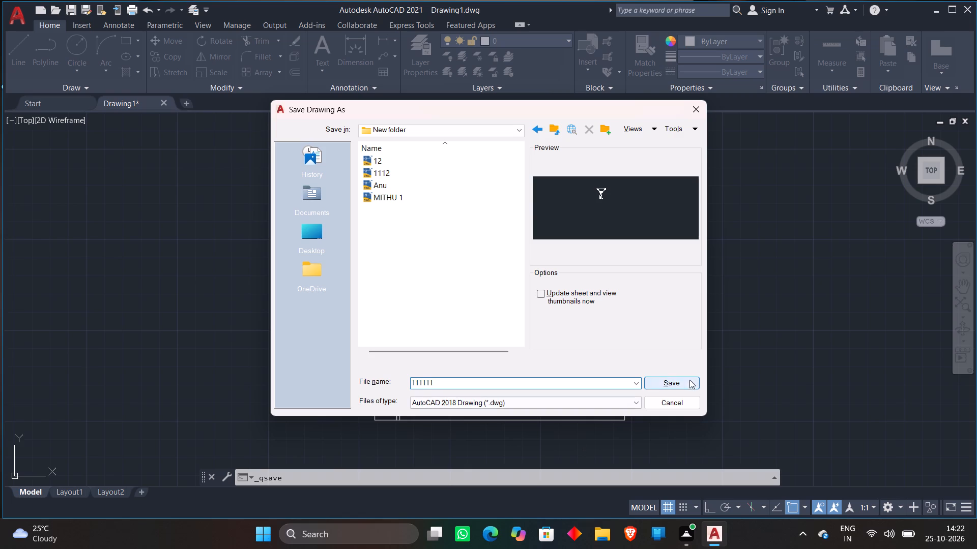
pyautogui.click(688, 382)
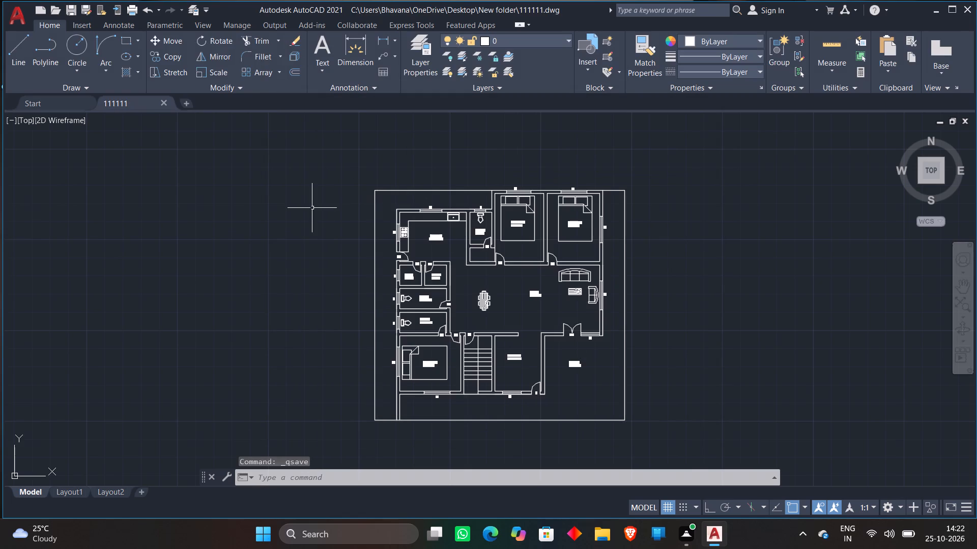
# Scale up both lines of the kitchen label, KITCHEN and 15'4"X11'4", about the label's middle.
pyautogui.scroll(1, 450, 276)
pyautogui.click(413, 202)
pyautogui.scroll(1, 413, 202)
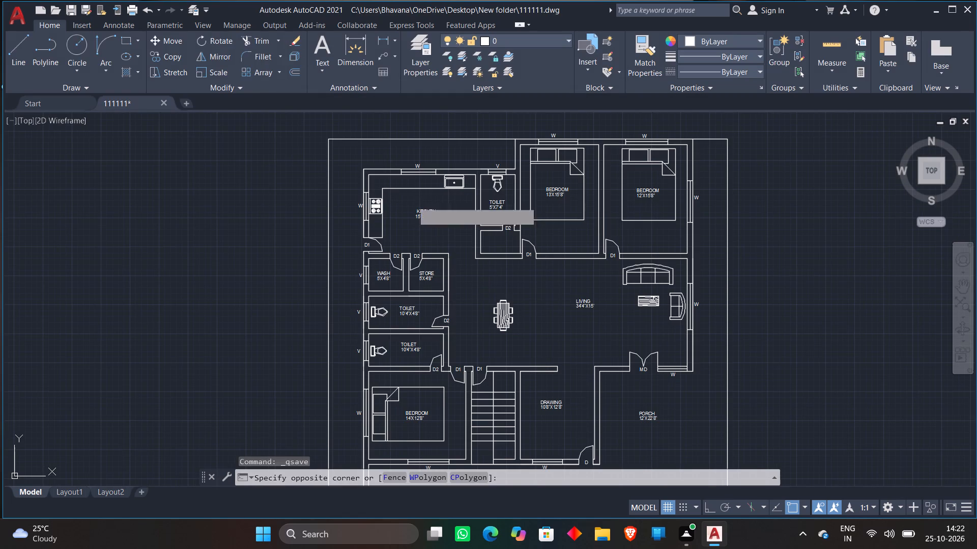
pyautogui.click(459, 241)
pyautogui.rightClick(459, 237)
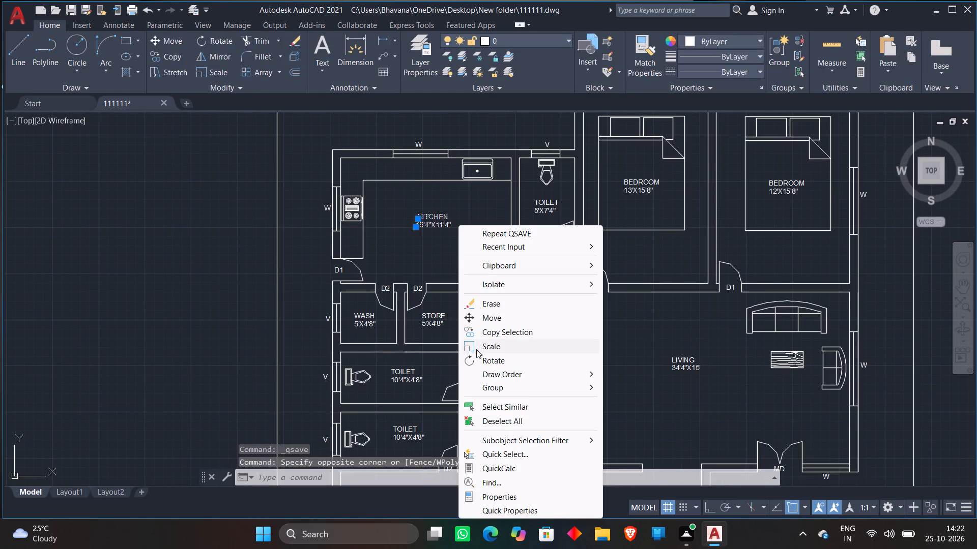
pyautogui.click(476, 348)
pyautogui.click(435, 224)
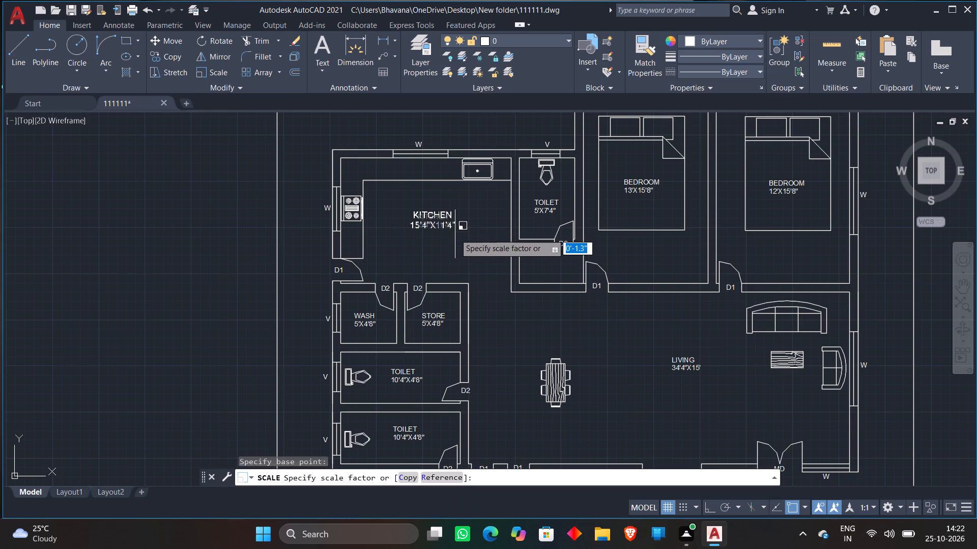
pyautogui.click(460, 238)
# Match the enlarged KITCHEN text's properties onto the labels of both upper bedrooms and the living room.
pyautogui.write('MA')
pyautogui.press('space')
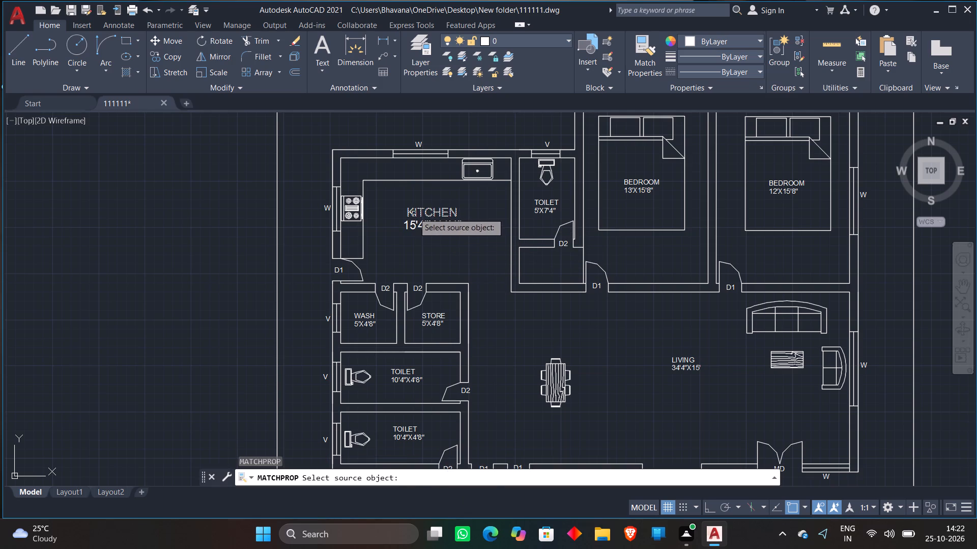
pyautogui.click(414, 213)
pyautogui.click(616, 168)
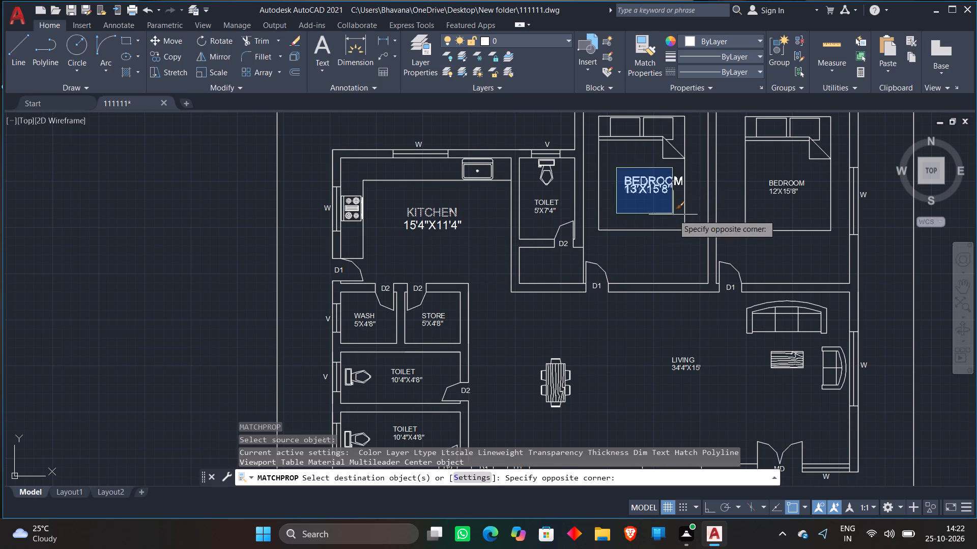
pyautogui.click(673, 215)
pyautogui.click(759, 168)
pyautogui.click(814, 207)
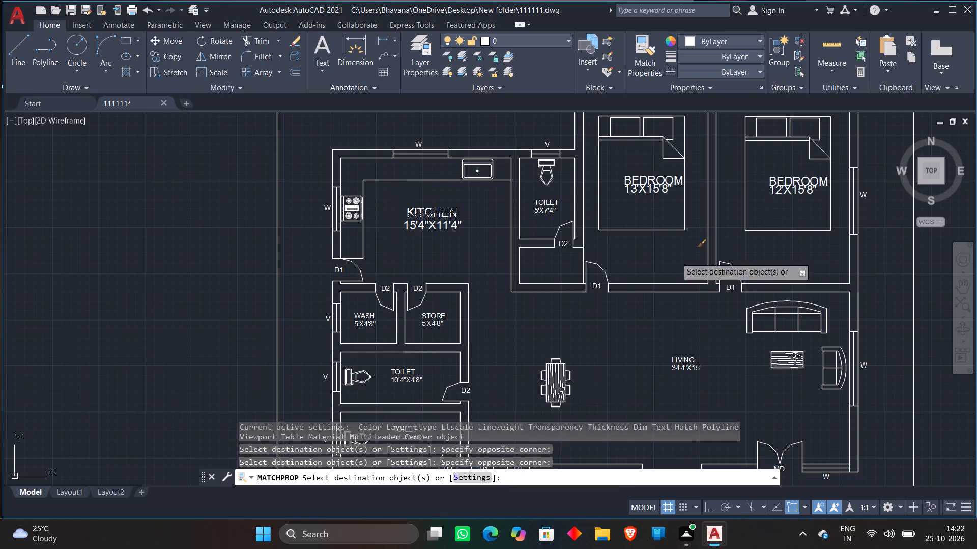
pyautogui.scroll(-2, 589, 313)
pyautogui.moveTo(595, 328); pyautogui.dragTo(551, 271, button='middle')
pyautogui.scroll(2, 587, 247)
pyautogui.click(524, 268)
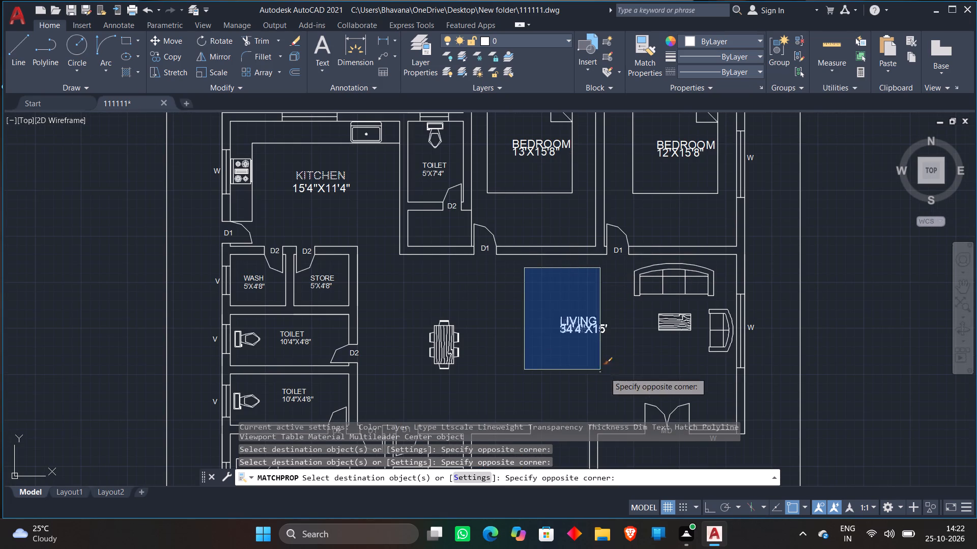
pyautogui.click(608, 373)
# Match the same KITCHEN text properties onto the 14'X12'8" bedroom, drawing room and porch labels.
pyautogui.moveTo(407, 318); pyautogui.dragTo(371, 224, button='middle')
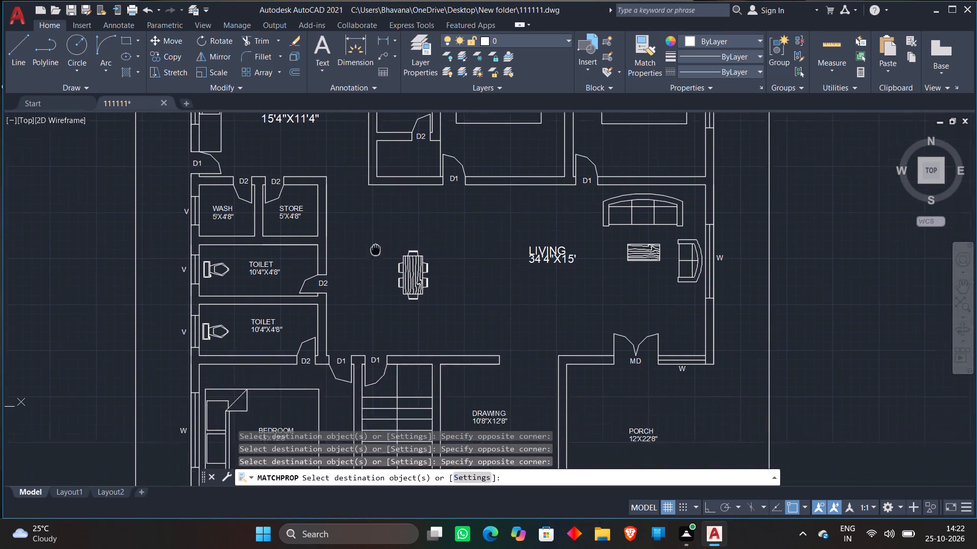
pyautogui.moveTo(371, 224); pyautogui.dragTo(369, 203, button='middle')
pyautogui.scroll(-1, 430, 235)
pyautogui.scroll(2, 321, 318)
pyautogui.click(311, 332)
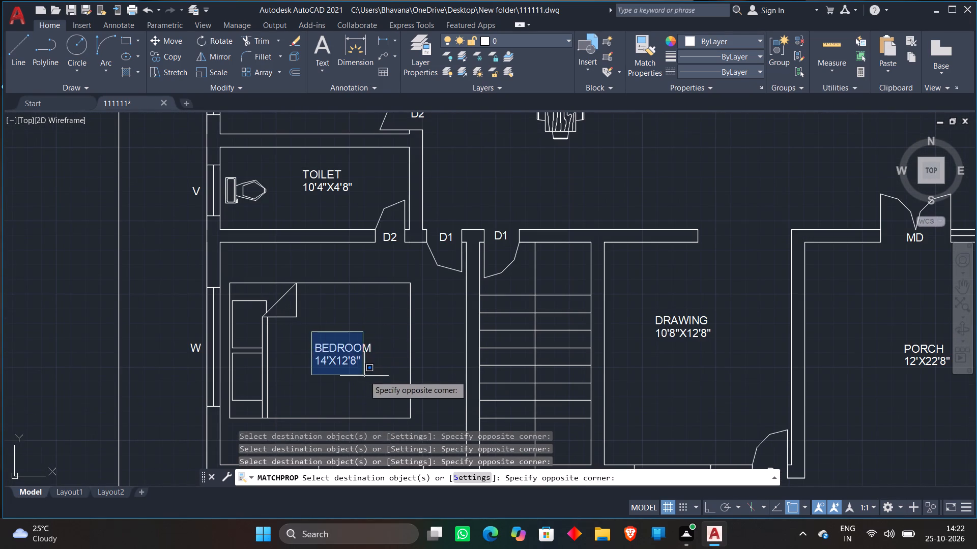
pyautogui.click(392, 383)
pyautogui.click(644, 292)
pyautogui.click(731, 376)
pyautogui.moveTo(732, 370); pyautogui.dragTo(683, 388, button='middle')
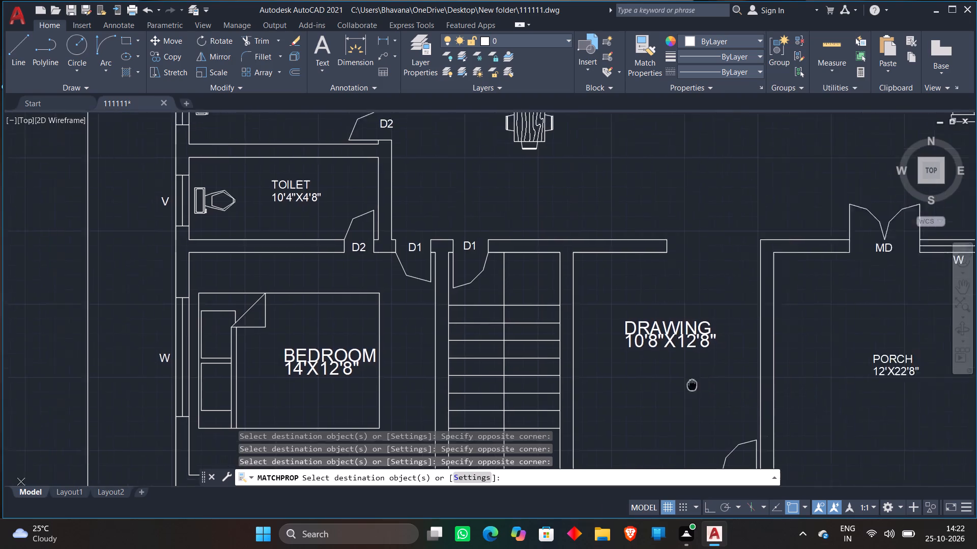
pyautogui.moveTo(683, 388); pyautogui.dragTo(573, 414, button='middle')
pyautogui.click(703, 361)
pyautogui.click(924, 456)
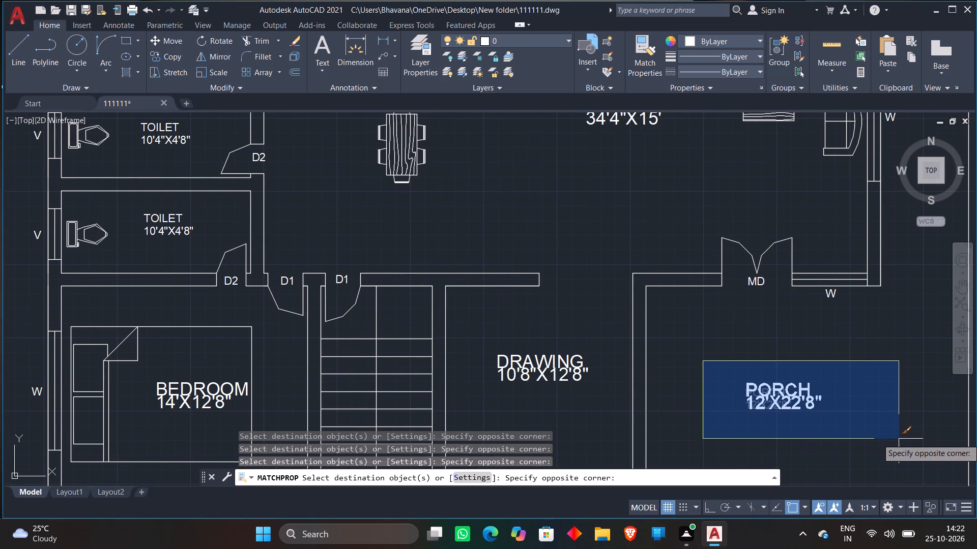
pyautogui.press('space')
pyautogui.scroll(-2, 795, 358)
pyautogui.click(831, 404)
pyautogui.press('space')
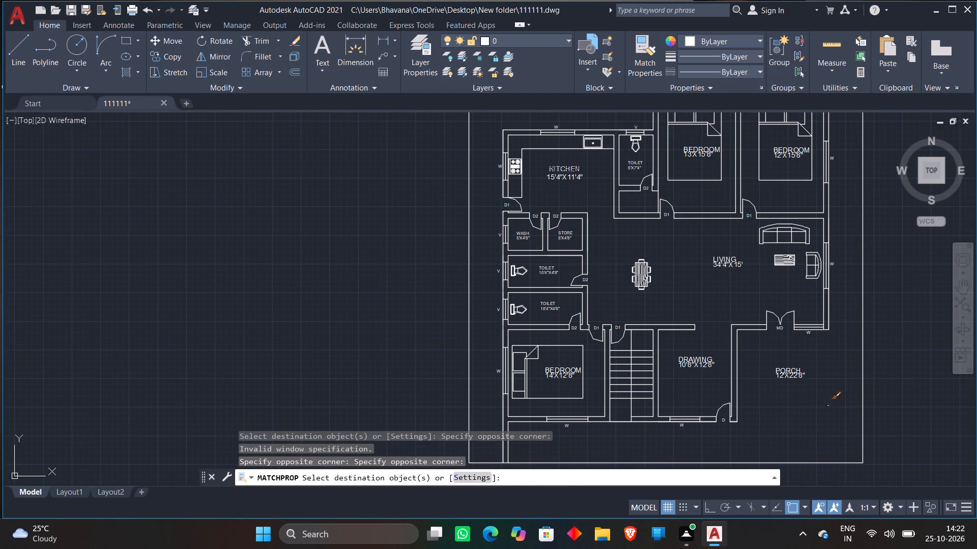
# Move the BEDROOM name up and centre it above the 13'X15'8" size text.
pyautogui.scroll(1, 707, 150)
pyautogui.moveTo(707, 152); pyautogui.dragTo(646, 174, button='middle')
pyautogui.scroll(2, 650, 171)
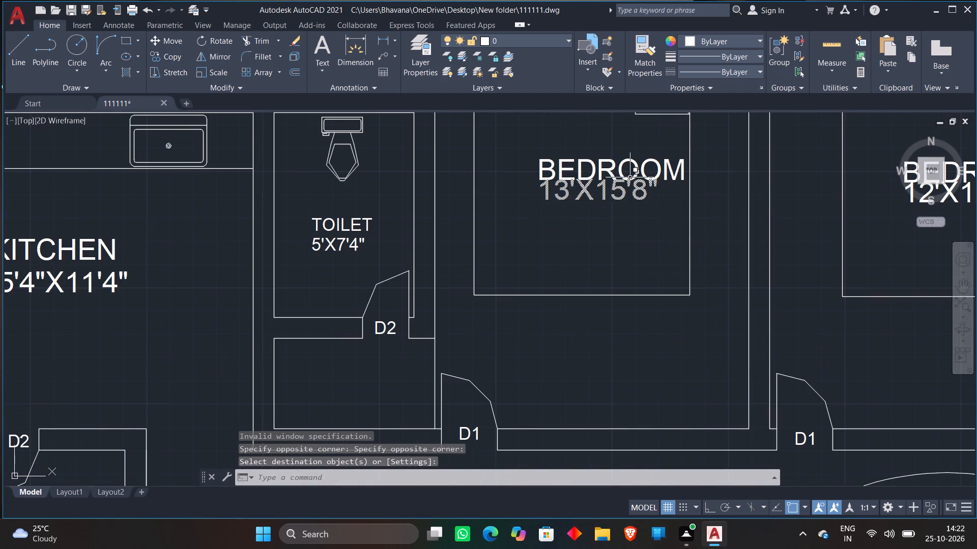
pyautogui.click(590, 168)
pyautogui.press('m')
pyautogui.press('space')
pyautogui.click(597, 170)
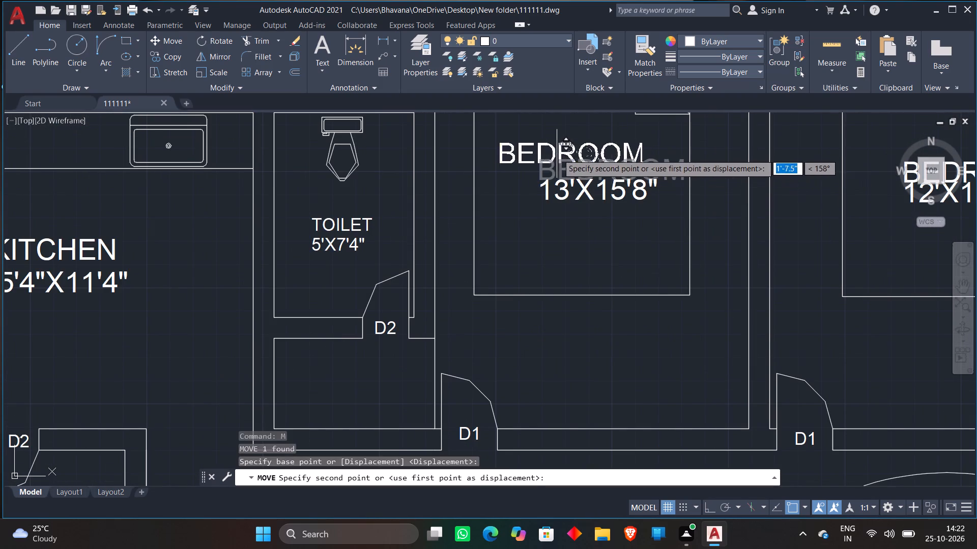
pyautogui.click(580, 159)
# Move the BEDROOM name up and centre it above the 12'X15'8" size text.
pyautogui.scroll(-2, 696, 186)
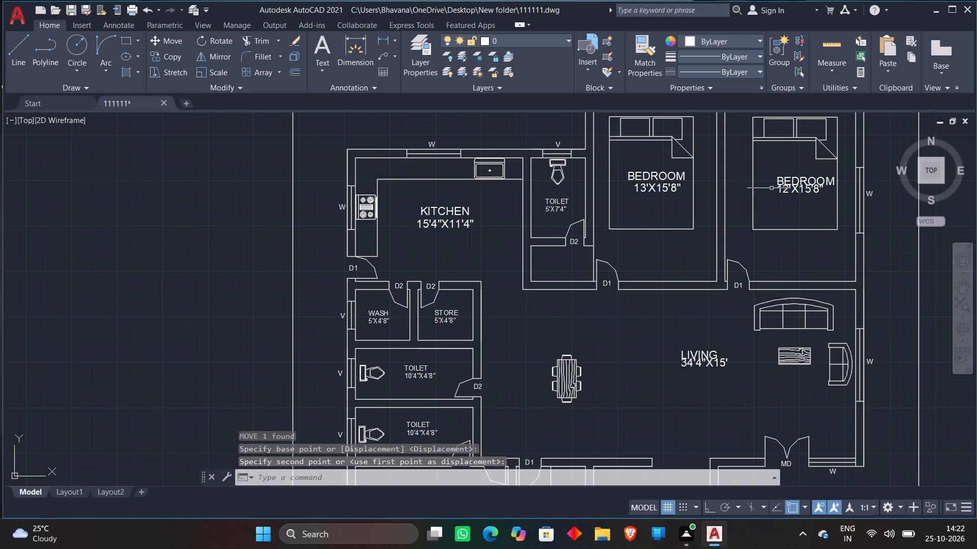
pyautogui.moveTo(771, 188); pyautogui.dragTo(631, 211, button='middle')
pyautogui.scroll(1, 692, 206)
pyautogui.click(659, 202)
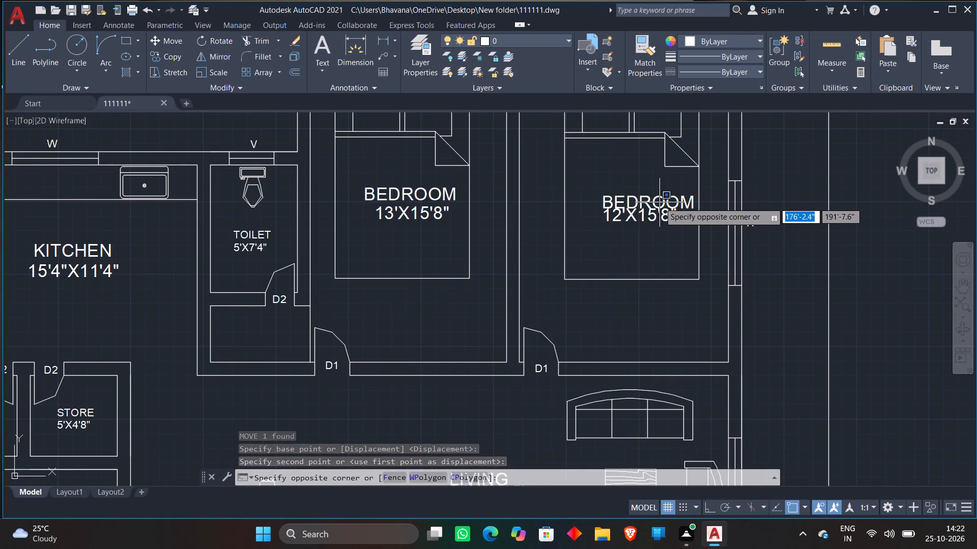
pyautogui.click(645, 198)
pyautogui.press('m')
pyautogui.press('space')
pyautogui.click(693, 202)
pyautogui.scroll(2, 654, 190)
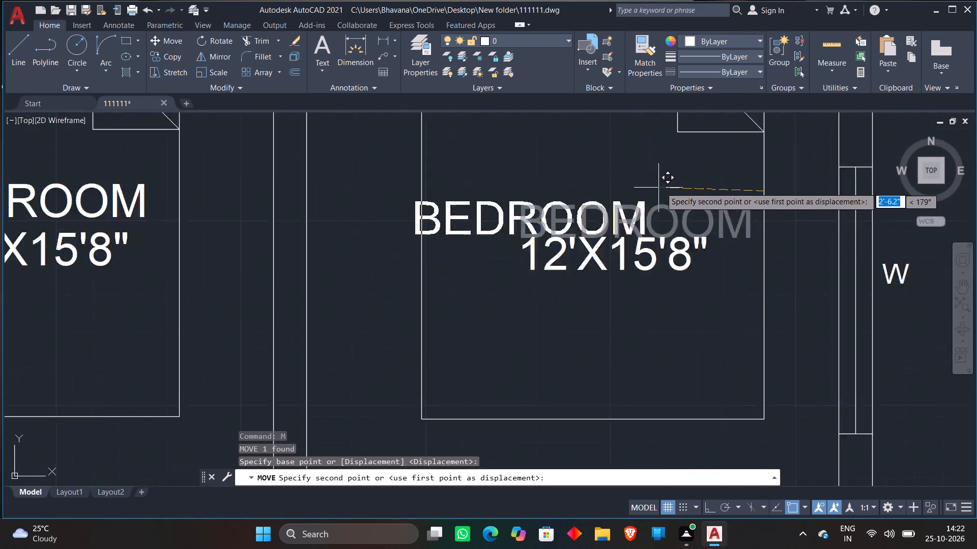
pyautogui.scroll(1, 662, 187)
pyautogui.click(772, 164)
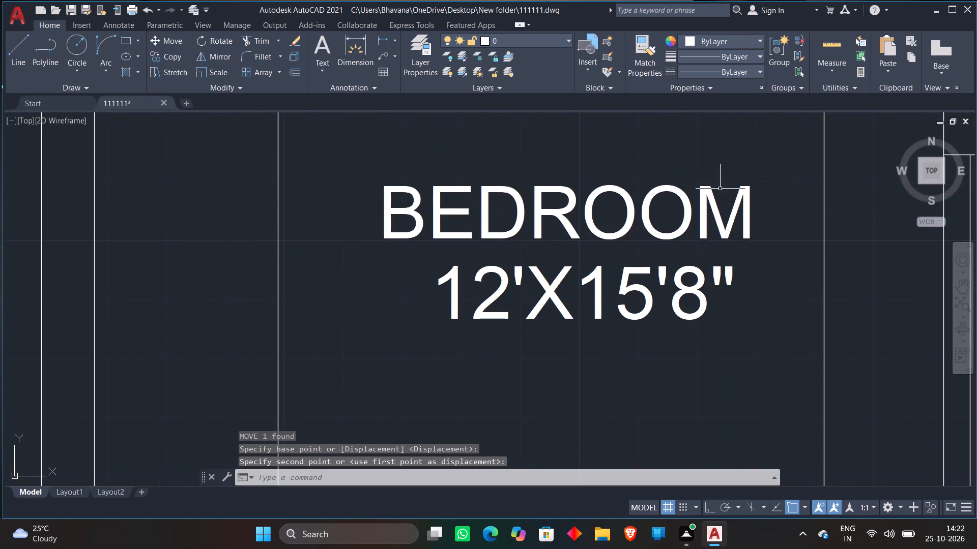
# Move the LIVING name up and centre it above the 34'4"X15' size text.
pyautogui.scroll(-4, 671, 204)
pyautogui.scroll(-1, 570, 313)
pyautogui.scroll(2, 564, 357)
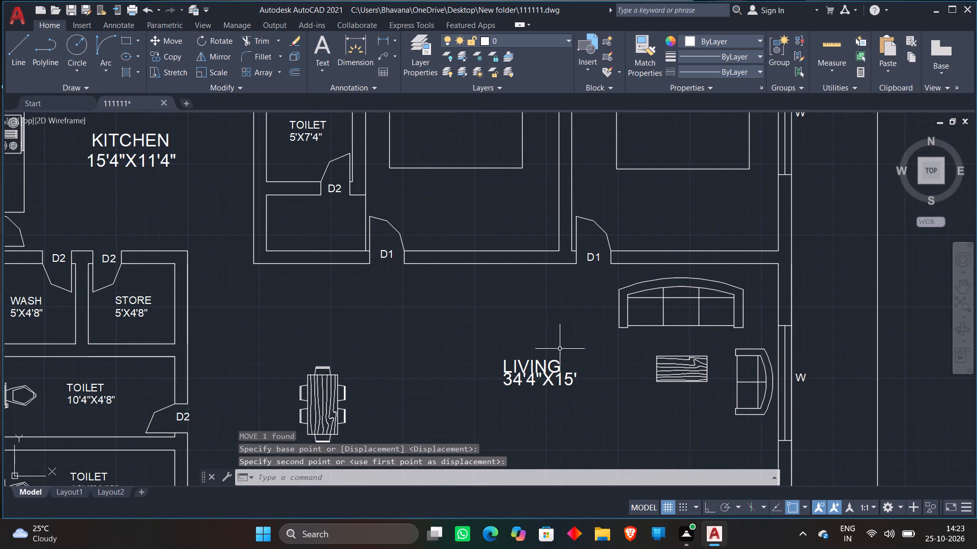
pyautogui.moveTo(559, 347); pyautogui.dragTo(571, 225, button='middle')
pyautogui.scroll(2, 579, 228)
pyautogui.click(545, 259)
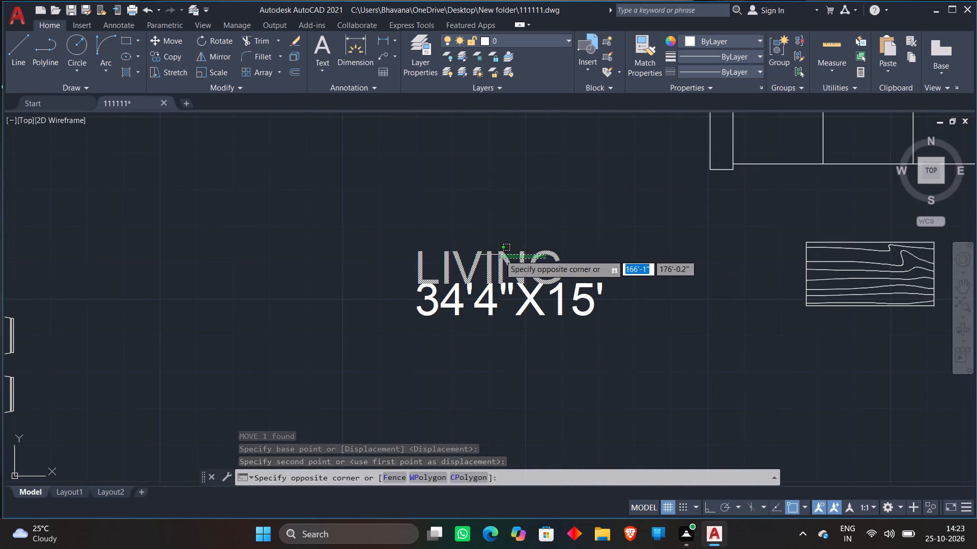
pyautogui.click(500, 255)
pyautogui.press('m')
pyautogui.press('space')
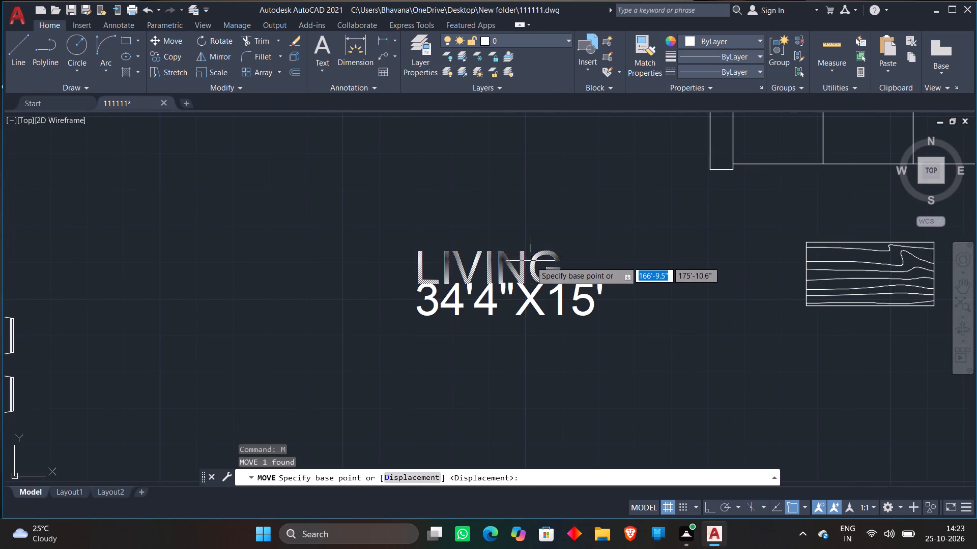
pyautogui.click(467, 269)
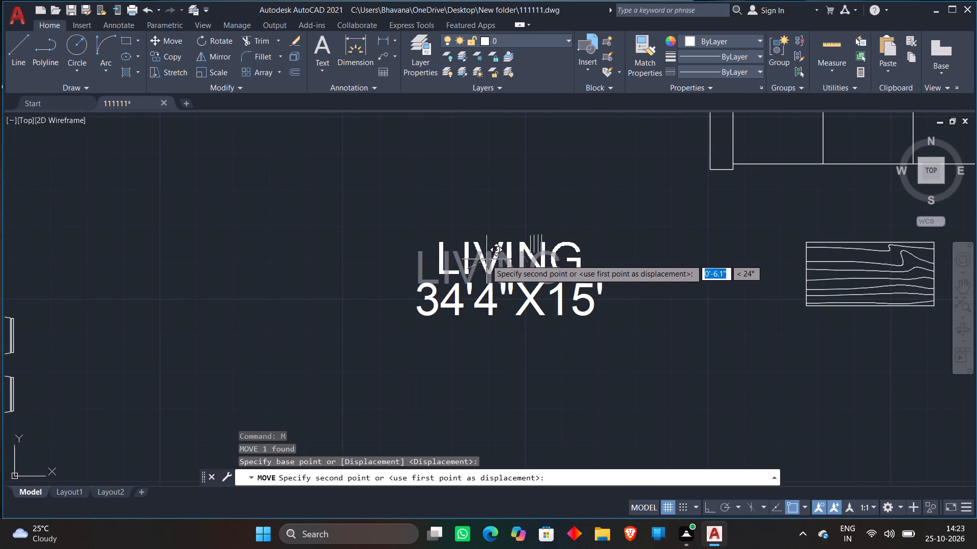
pyautogui.click(479, 256)
# Move the BEDROOM name up and centre it above the 14'X12'8" size text.
pyautogui.scroll(-4, 538, 204)
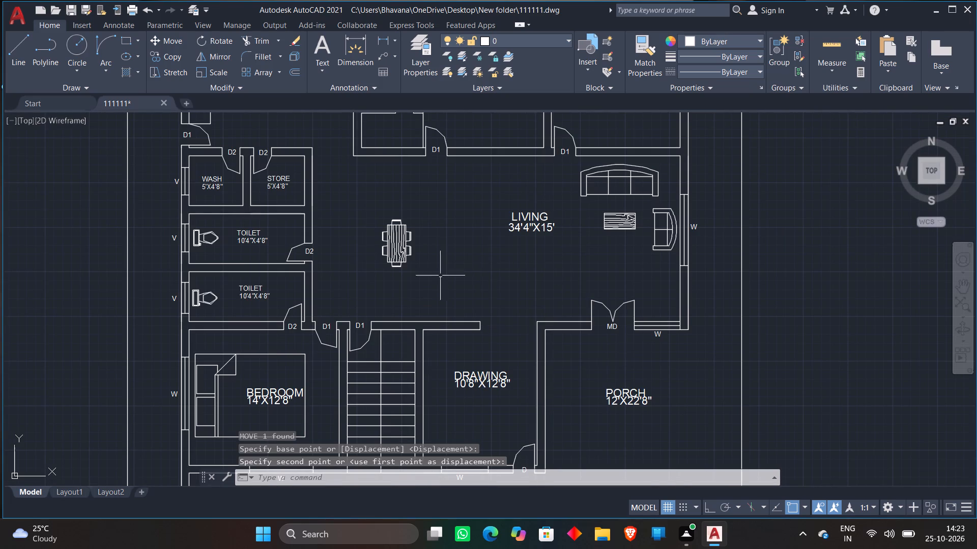
pyautogui.moveTo(359, 285); pyautogui.dragTo(392, 202, button='middle')
pyautogui.scroll(3, 342, 323)
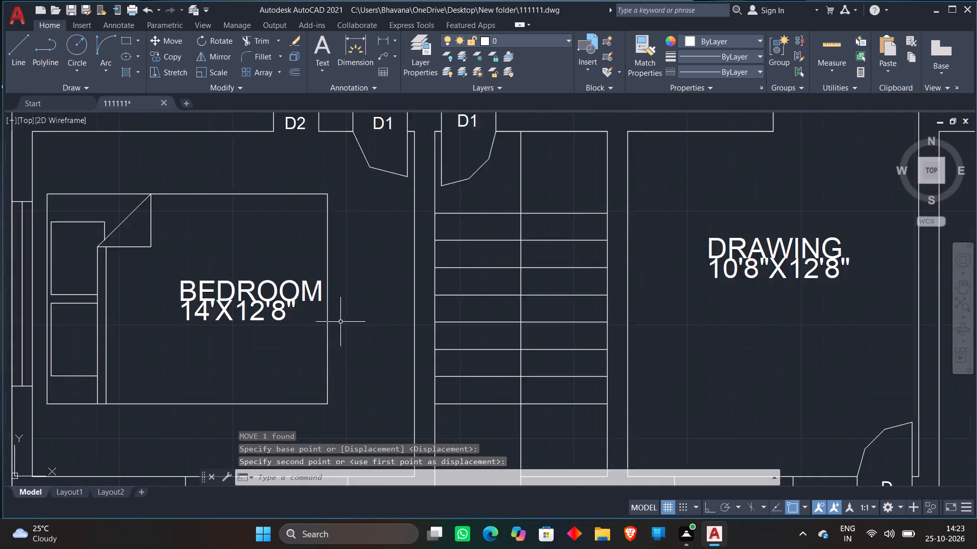
pyautogui.click(267, 271)
pyautogui.click(233, 253)
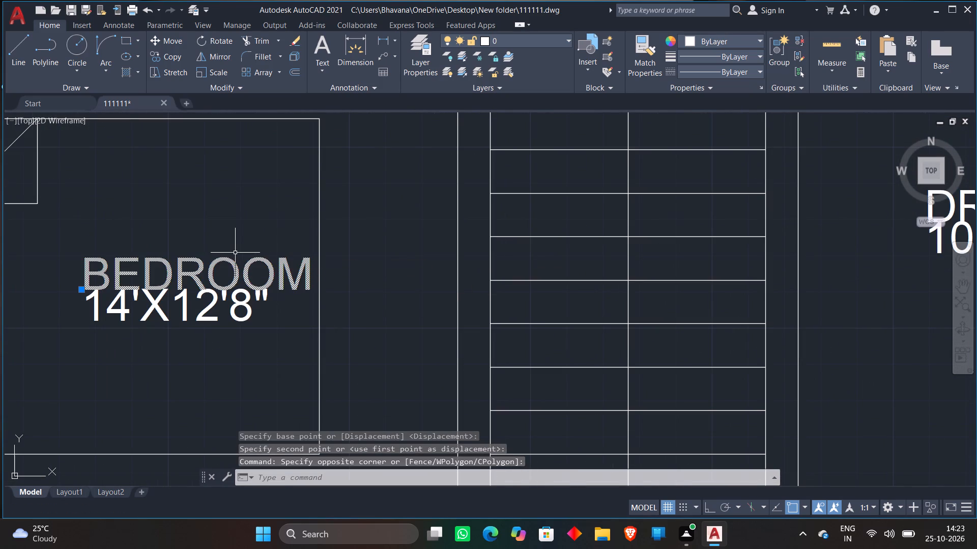
pyautogui.press('m')
pyautogui.press('space')
pyautogui.click(260, 277)
pyautogui.click(248, 262)
# Move the 10'8"X12'8" size text down to leave a clear gap below the DRAWING name.
pyautogui.scroll(-2, 254, 249)
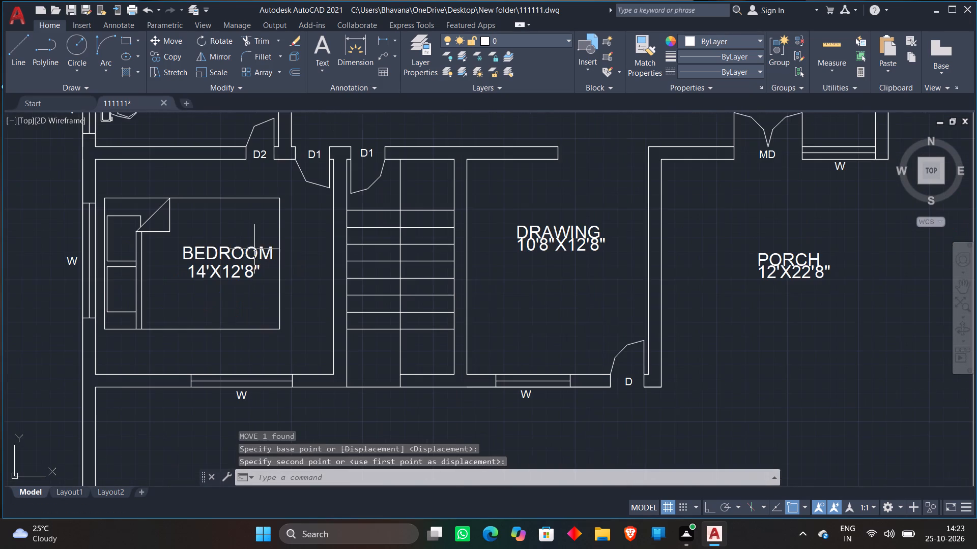
pyautogui.click(548, 246)
pyautogui.press('m')
pyautogui.press('space')
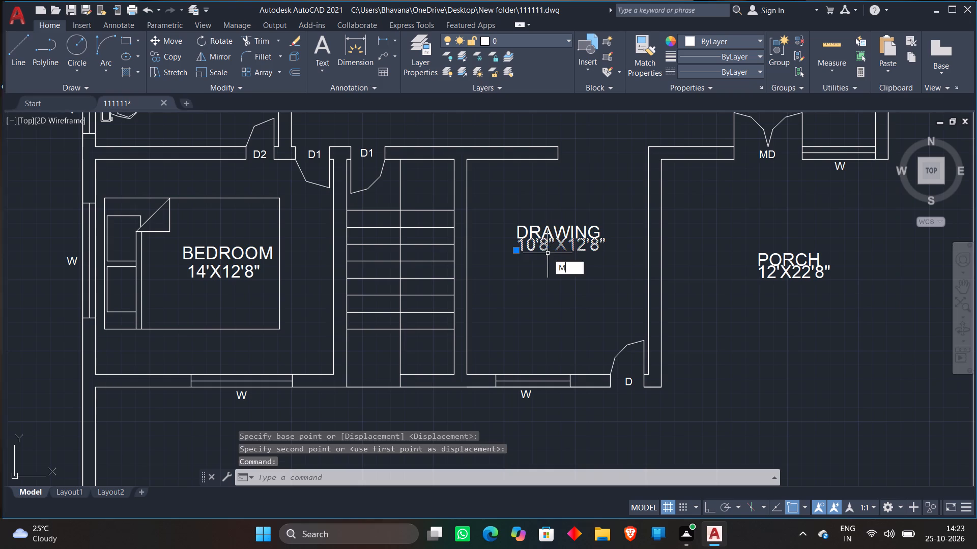
pyautogui.click(557, 254)
pyautogui.click(556, 260)
# Move the PORCH name up to leave a clear gap above the 12'X22'8" size text.
pyautogui.click(796, 257)
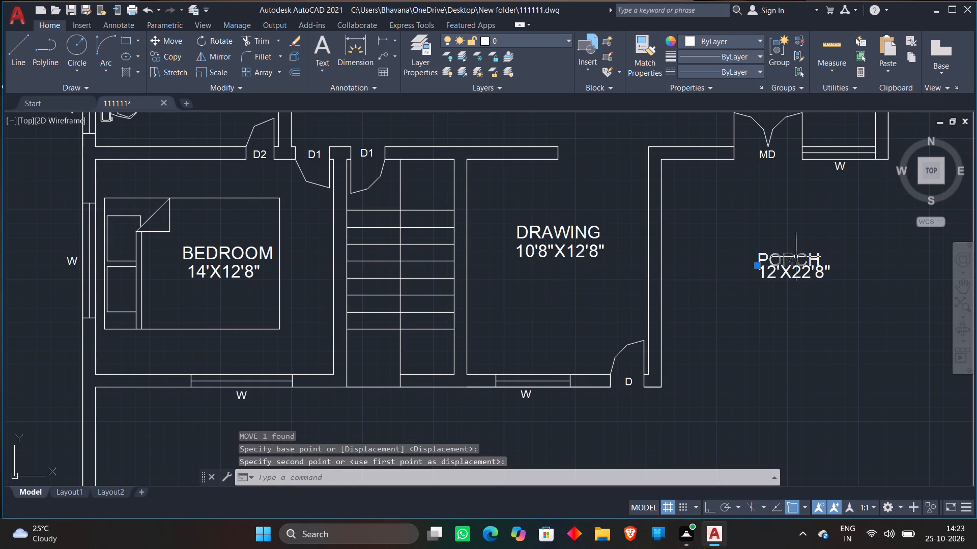
pyautogui.write('M')
pyautogui.press('space')
pyautogui.click(796, 257)
pyautogui.scroll(2, 799, 247)
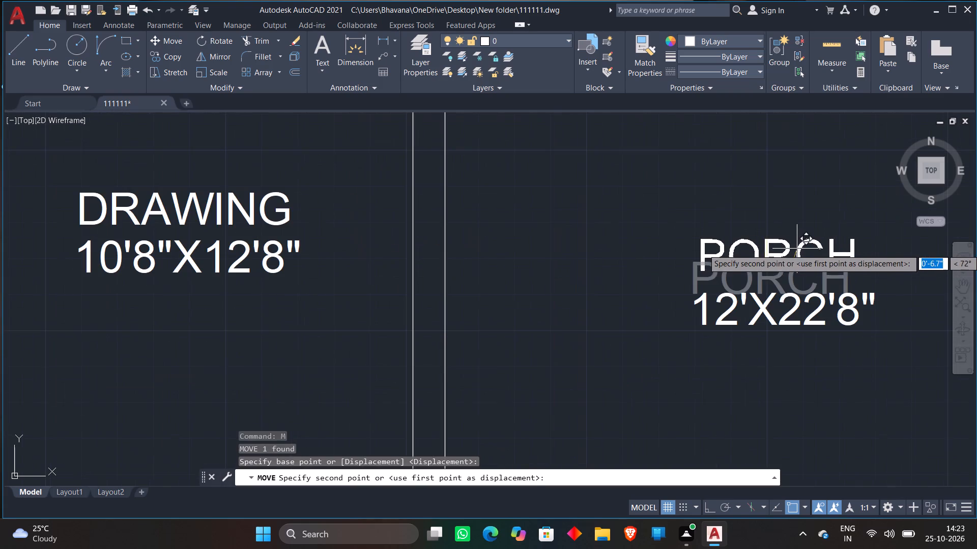
pyautogui.click(798, 260)
# Bring the whole floor plan into view and save the drawing.
pyautogui.scroll(-5, 802, 211)
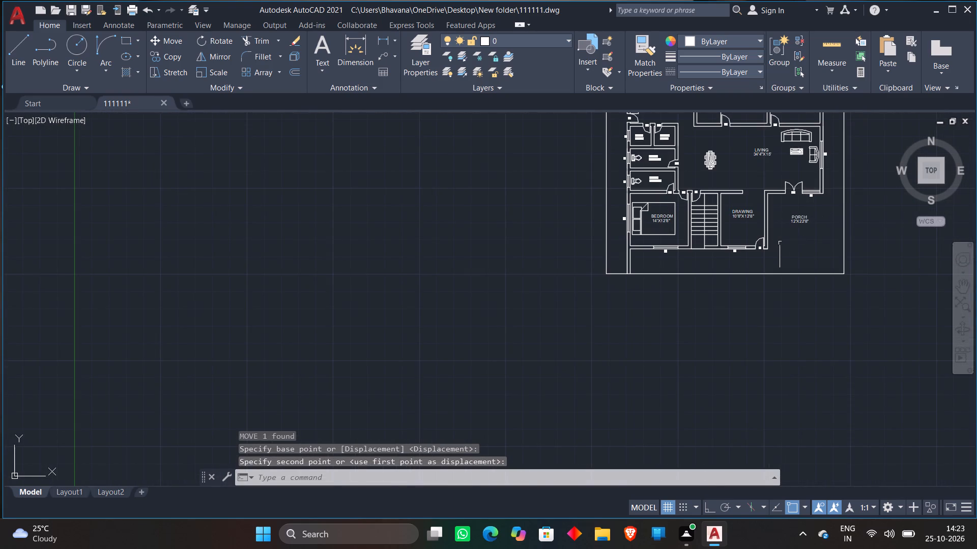
pyautogui.moveTo(780, 245); pyautogui.dragTo(660, 328, button='middle')
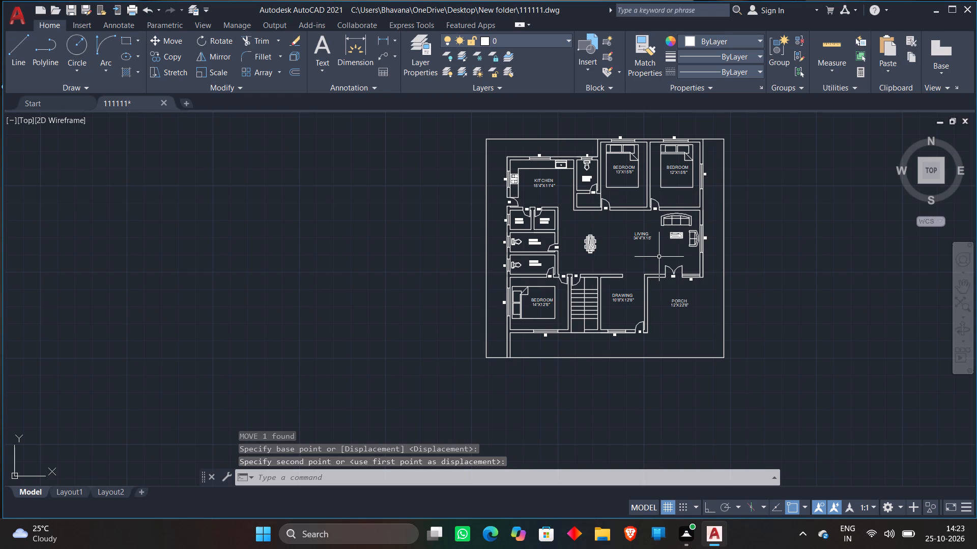
pyautogui.hotkey('ctrl', 's')
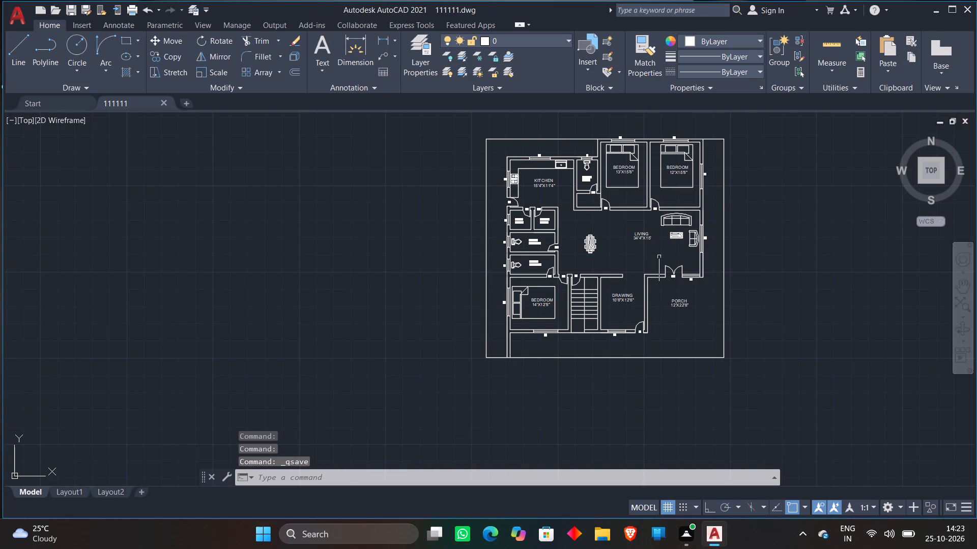
# Set up a centred plot with AutoCAD PDF (High Quality Print).pc3, using a window around the whole floor plan as the plot area.
pyautogui.hotkey('ctrl', 'p')
pyautogui.click(423, 168)
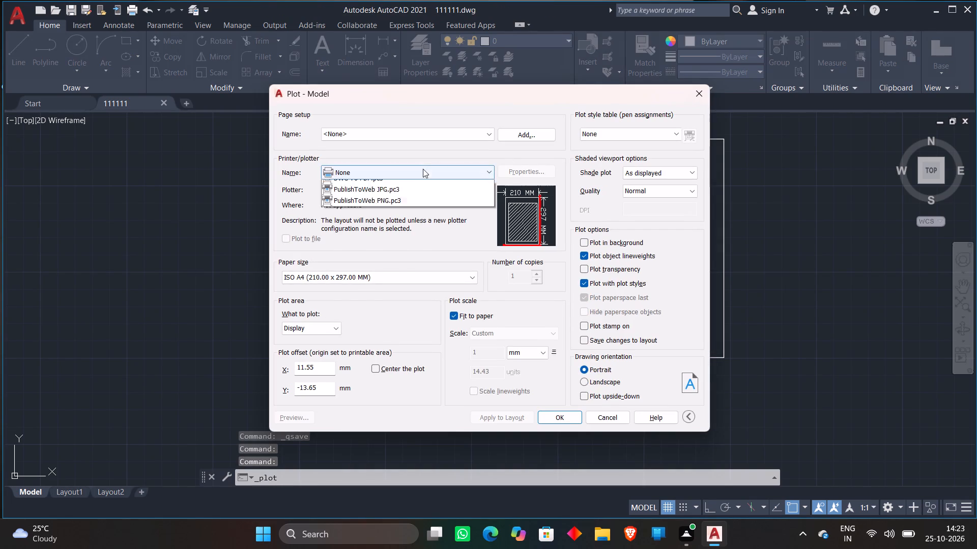
pyautogui.click(392, 231)
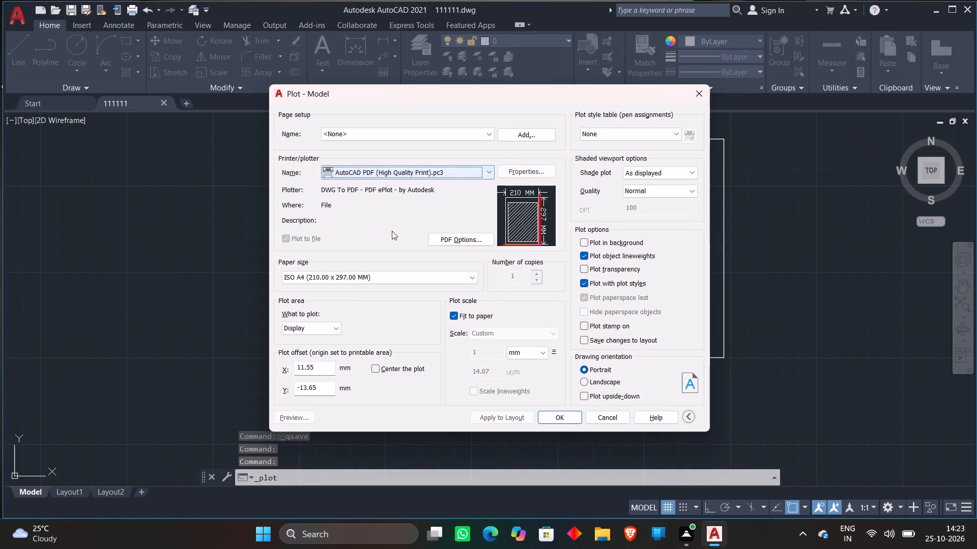
pyautogui.click(311, 325)
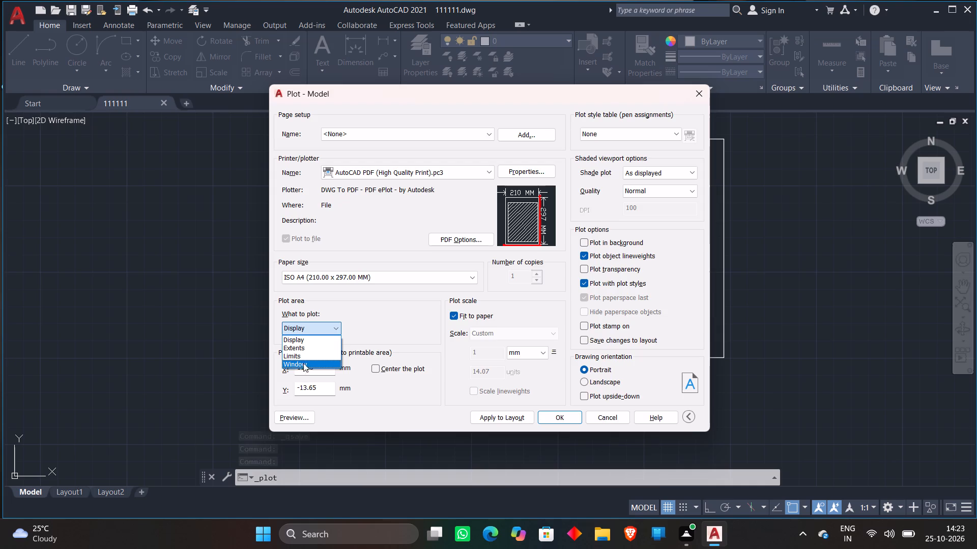
pyautogui.click(303, 360)
pyautogui.click(458, 123)
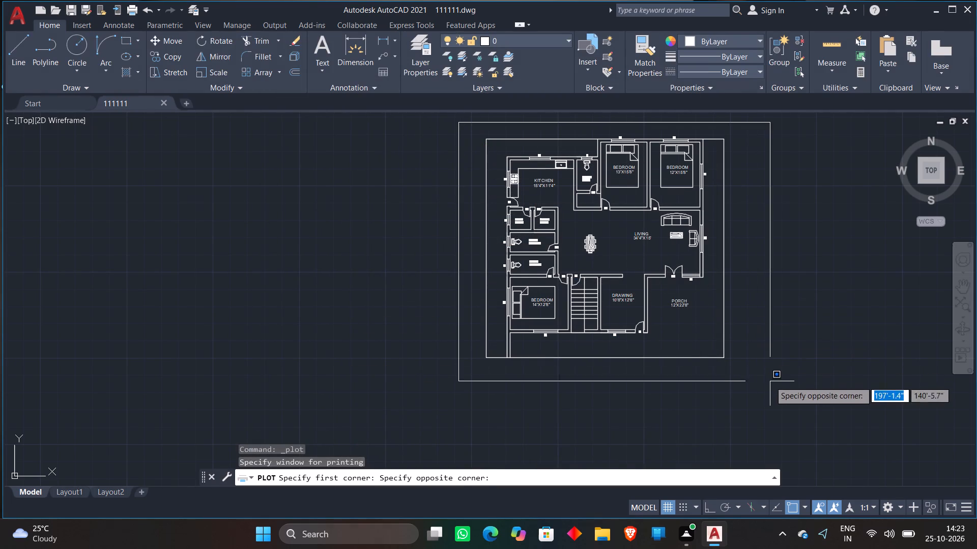
pyautogui.click(770, 383)
pyautogui.click(373, 371)
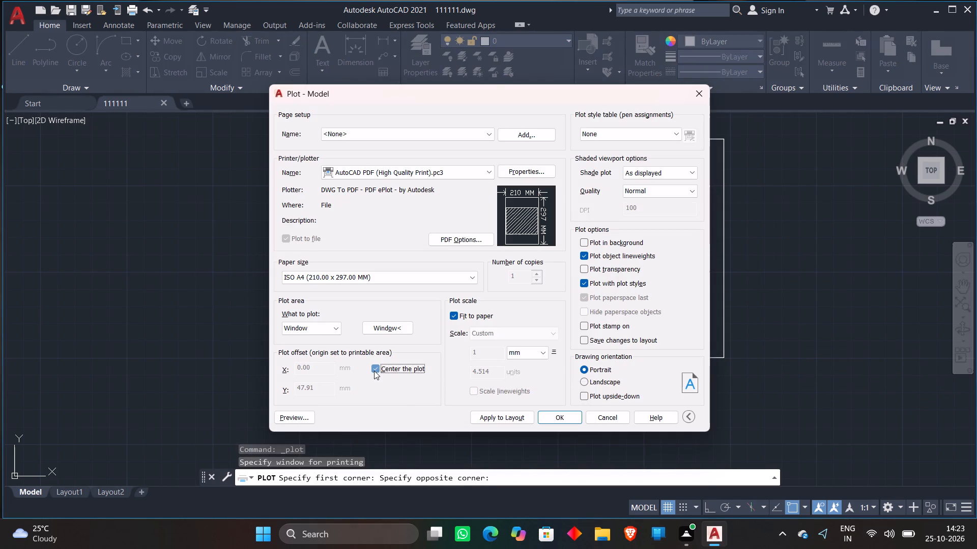
# Plot the plan to a PDF named 111111 in the desktop's New folder, and close the PDF that opens.
pyautogui.click(566, 418)
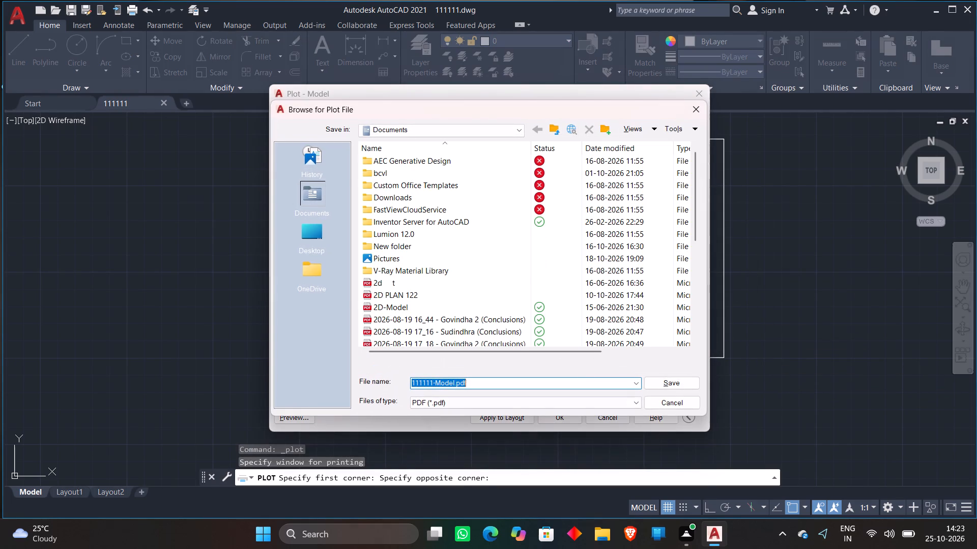
pyautogui.click(305, 237)
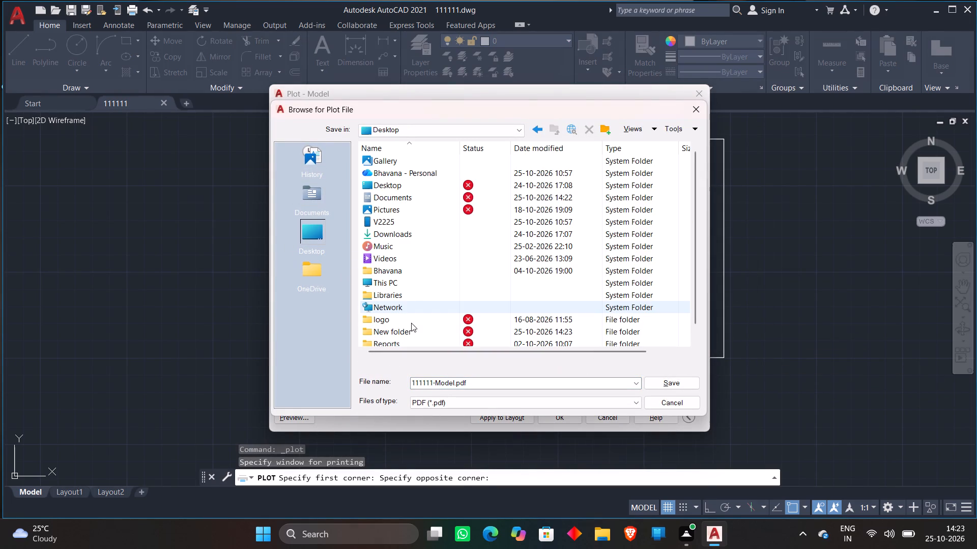
pyautogui.doubleClick(410, 330)
pyautogui.doubleClick(498, 381)
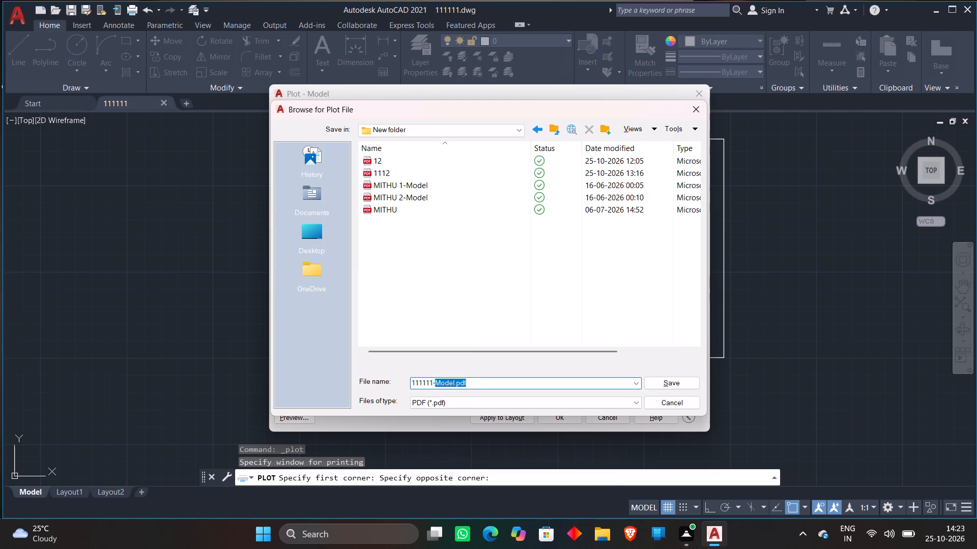
pyautogui.press('BackSpace')
pyautogui.press('BackSpace')
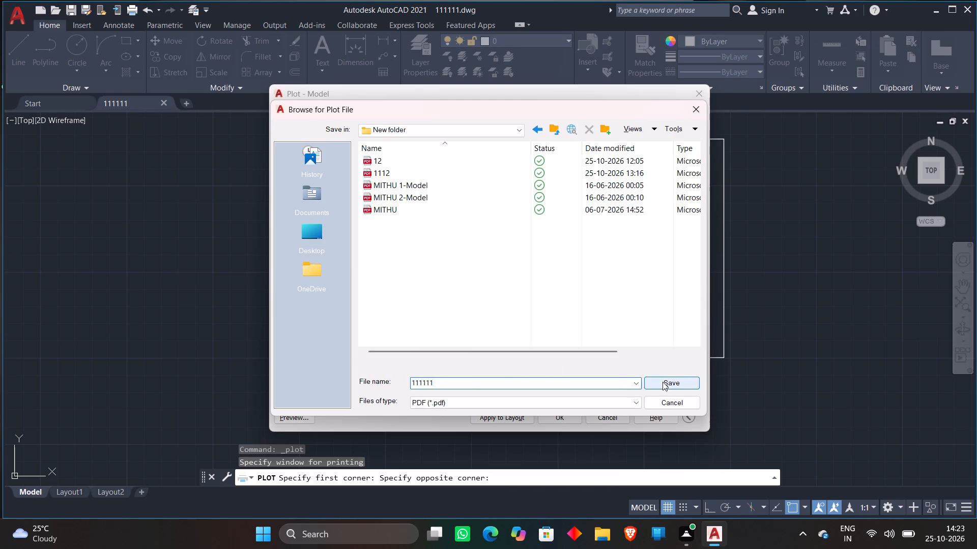
pyautogui.click(666, 381)
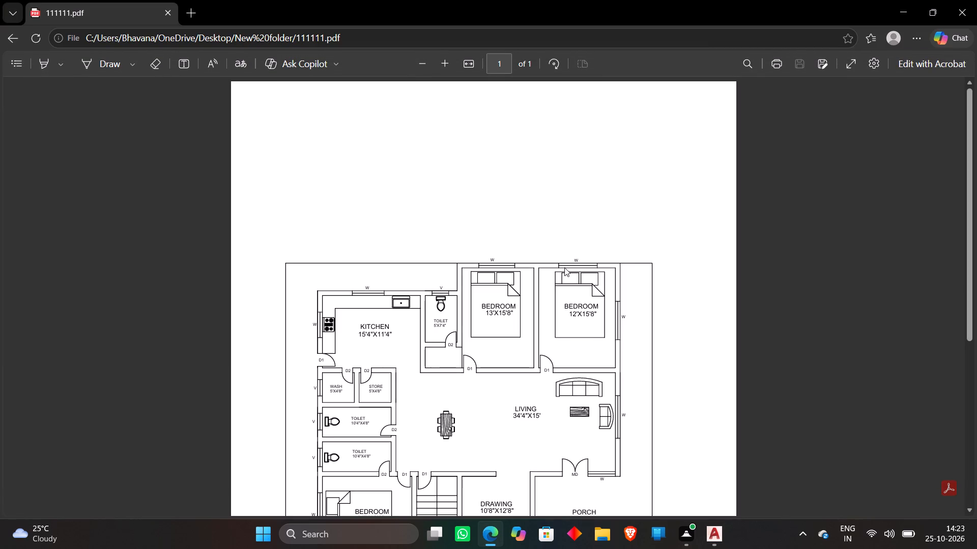
pyautogui.click(963, 11)
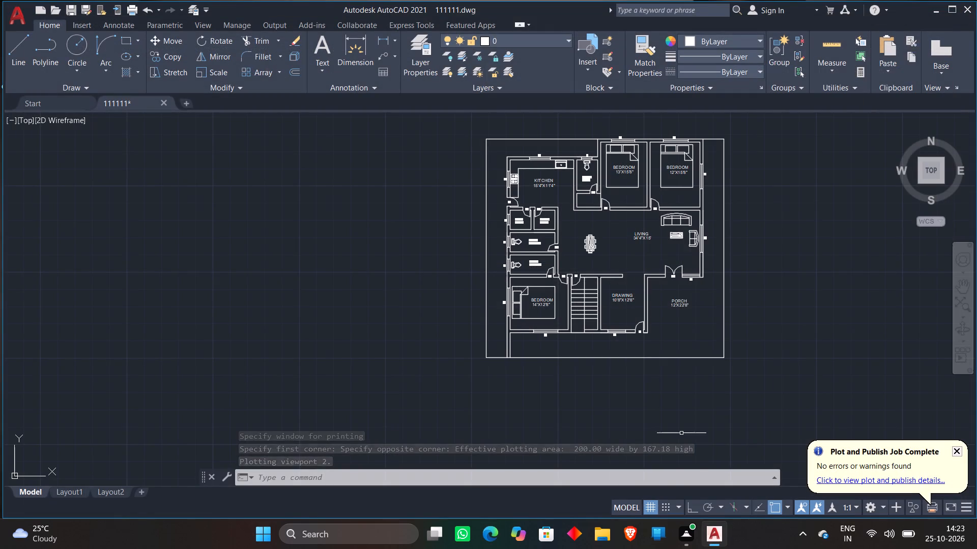
# Turn off log file recording with the LOGFILEOFF command.
pyautogui.write('LOG')
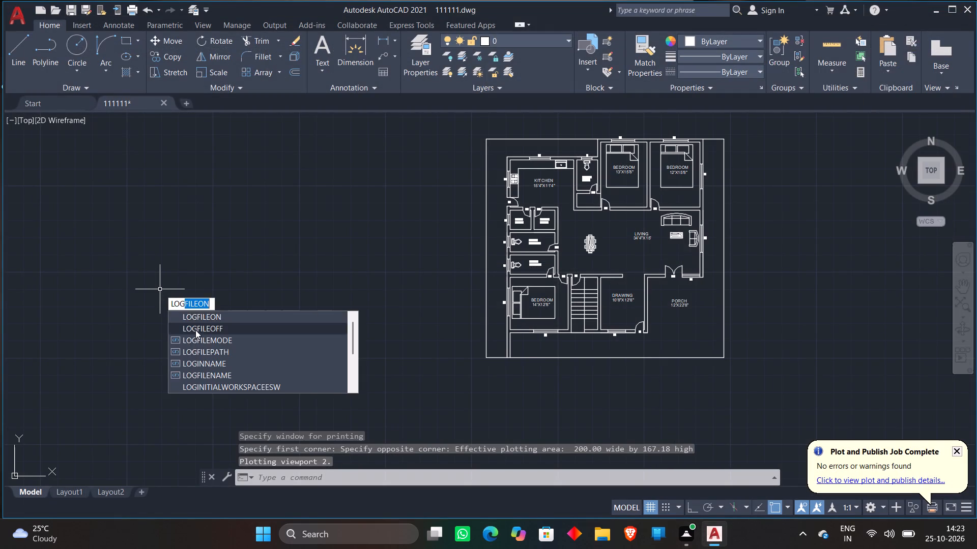
pyautogui.click(195, 330)
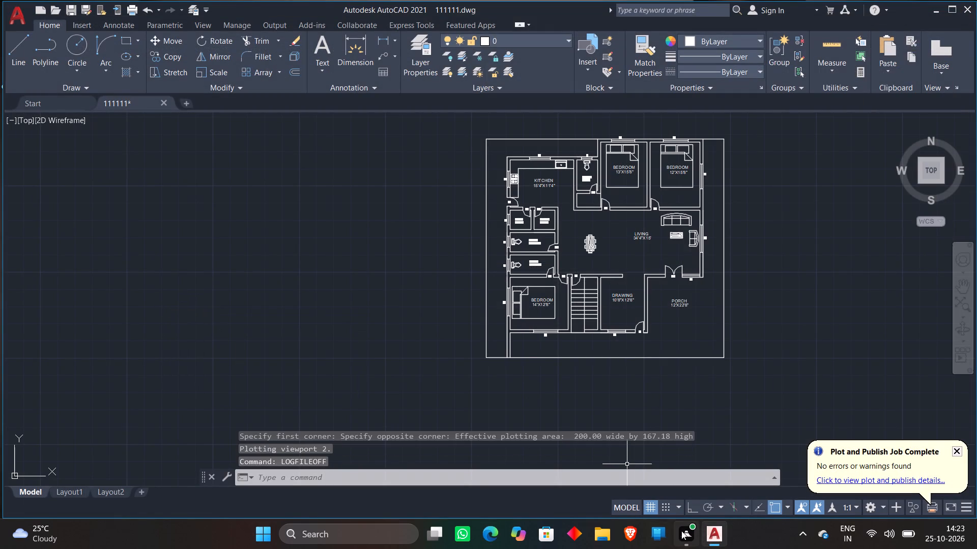